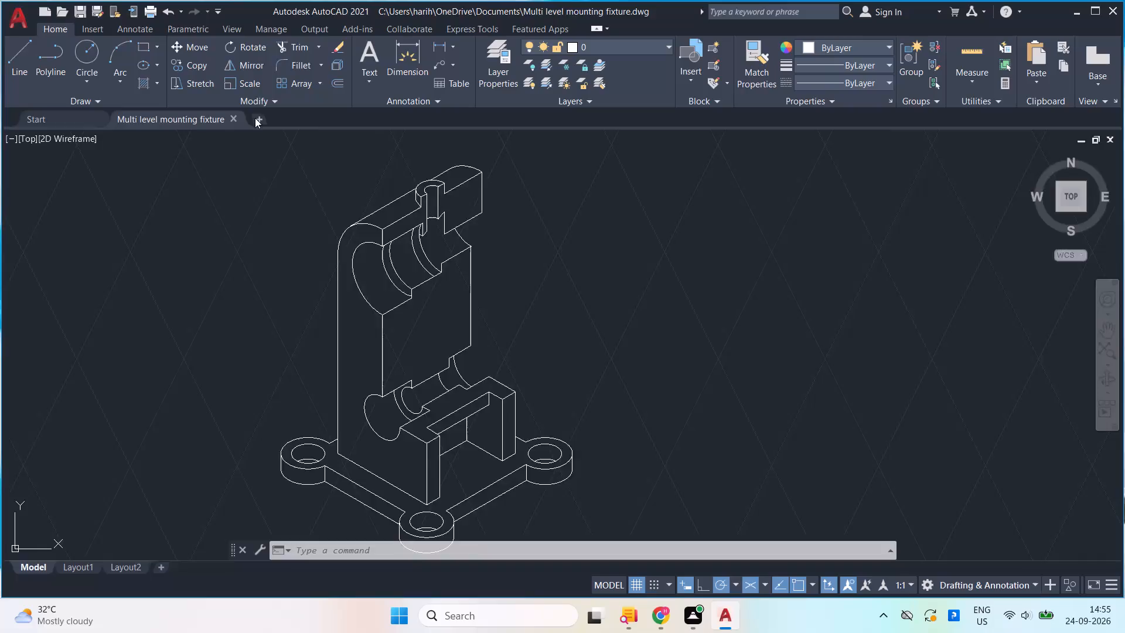
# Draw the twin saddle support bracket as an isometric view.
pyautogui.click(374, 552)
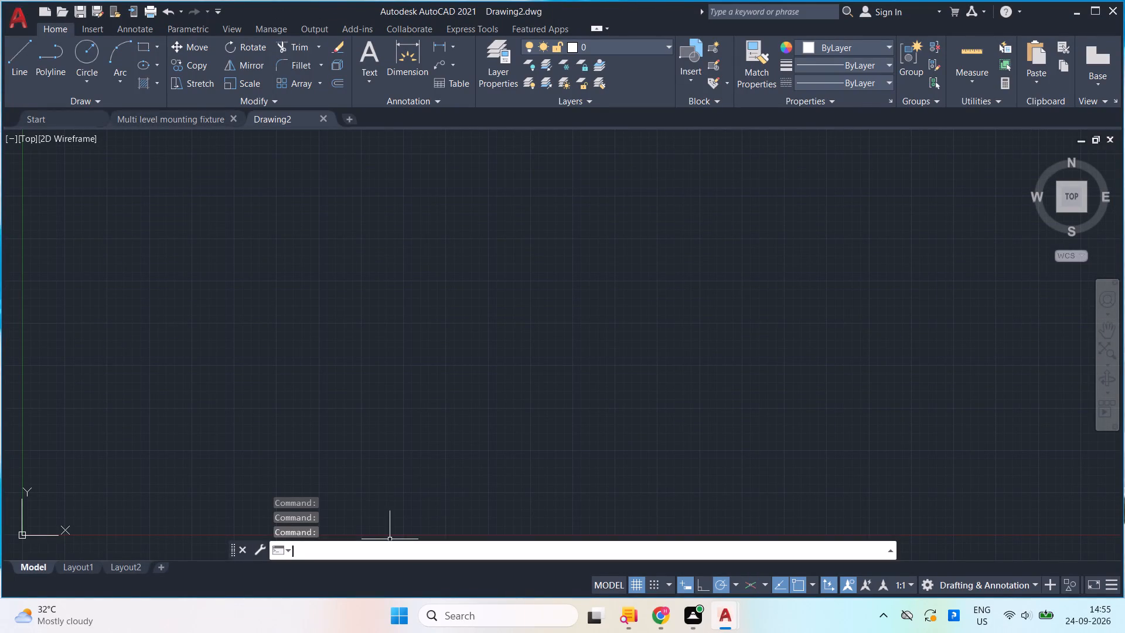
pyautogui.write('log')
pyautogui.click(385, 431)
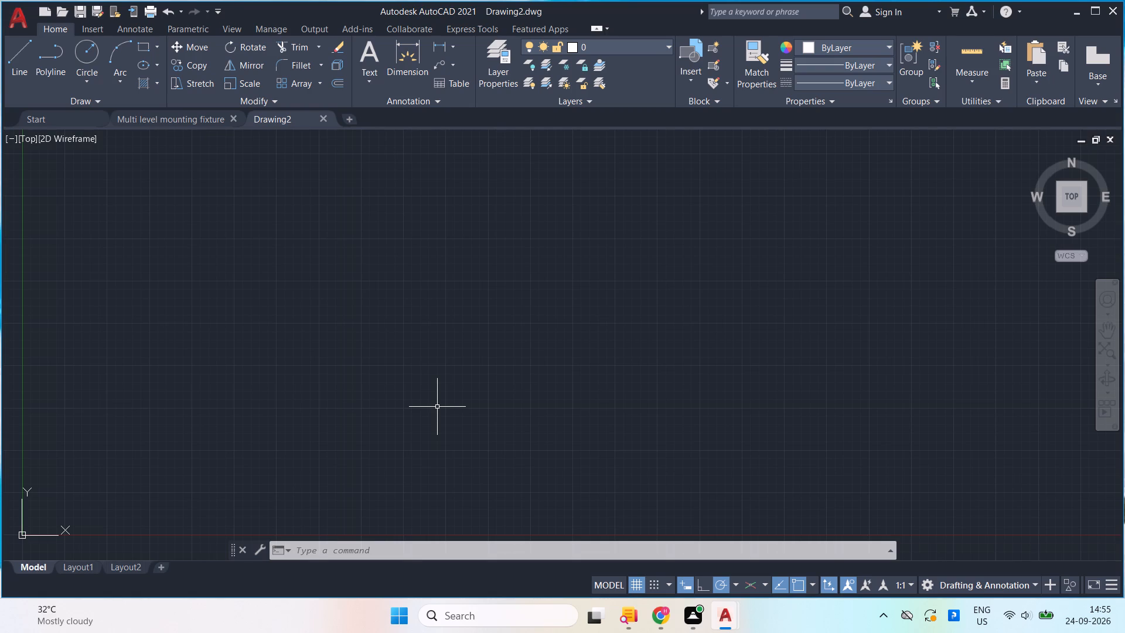
# Draw a single line 100 units long at 30° in the empty area of the new drawing.
pyautogui.scroll(-5, 445, 398)
pyautogui.moveTo(727, 321); pyautogui.dragTo(705, 324, button='middle')
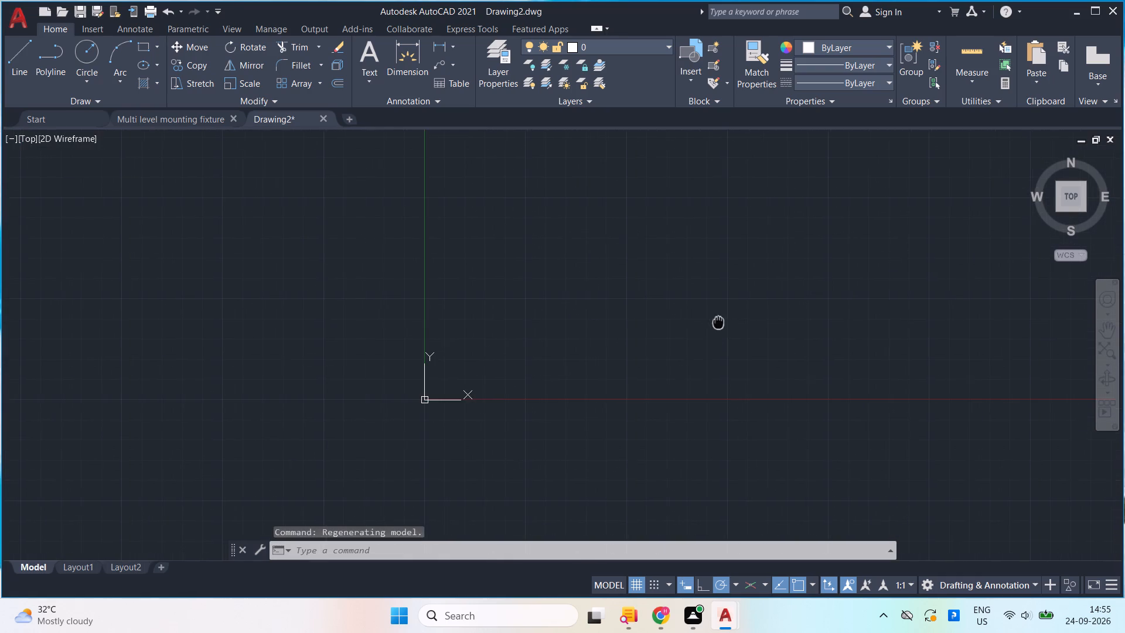
pyautogui.moveTo(705, 324); pyautogui.dragTo(255, 399, button='middle')
pyautogui.scroll(-2, 394, 320)
pyautogui.moveTo(322, 381); pyautogui.dragTo(250, 427, button='middle')
pyautogui.moveTo(516, 239); pyautogui.dragTo(262, 418, button='middle')
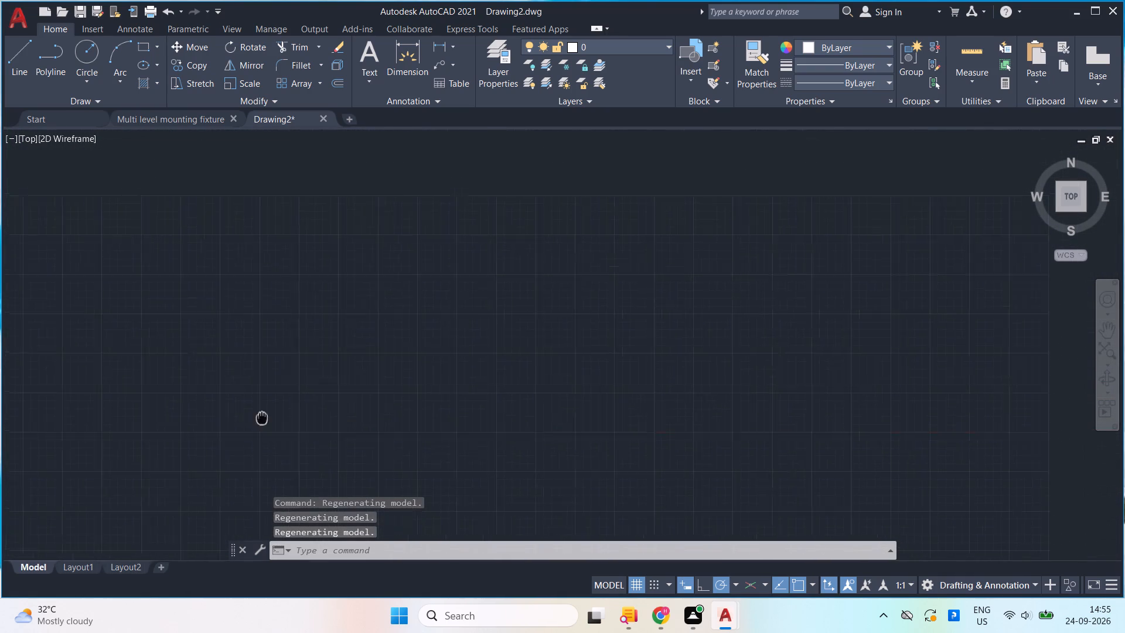
pyautogui.moveTo(262, 418); pyautogui.dragTo(229, 460, button='middle')
pyautogui.press('l')
pyautogui.press('Return')
pyautogui.click(308, 438)
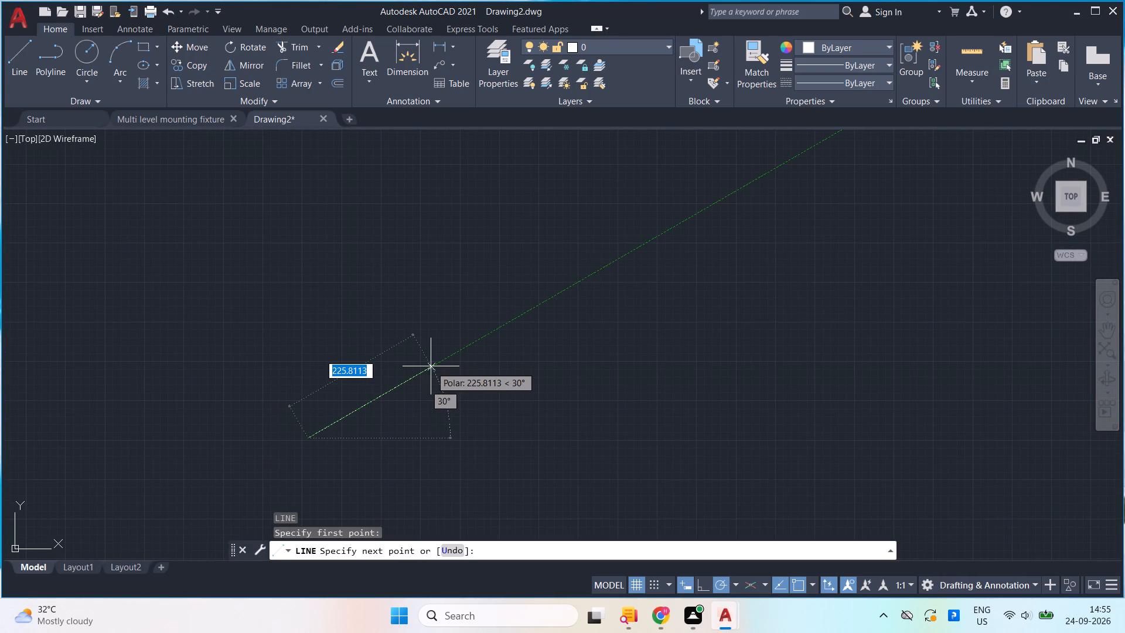
pyautogui.write('100')
pyautogui.press('Return')
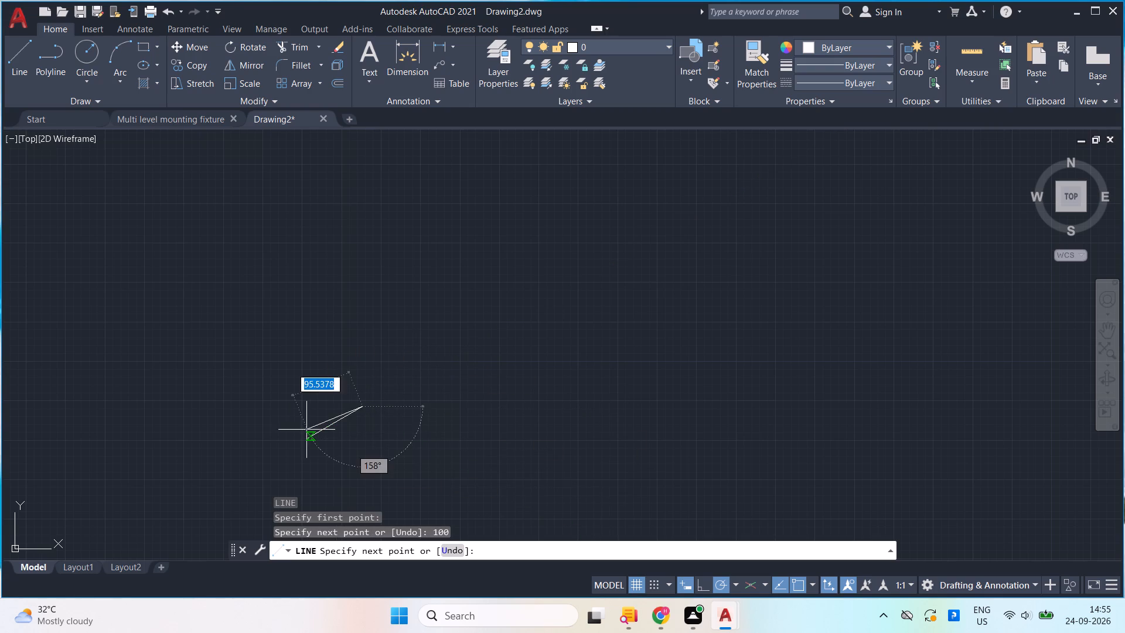
pyautogui.scroll(2, 294, 417)
pyautogui.press('space')
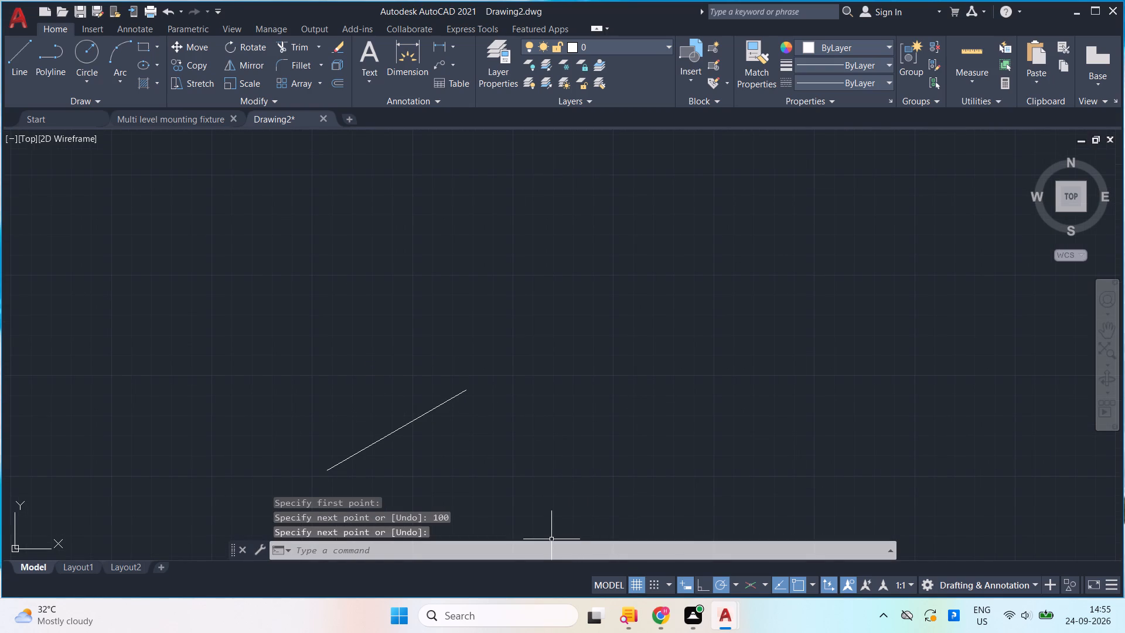
# Switch to the WhatsApp window to view the reference images.
pyautogui.click(693, 621)
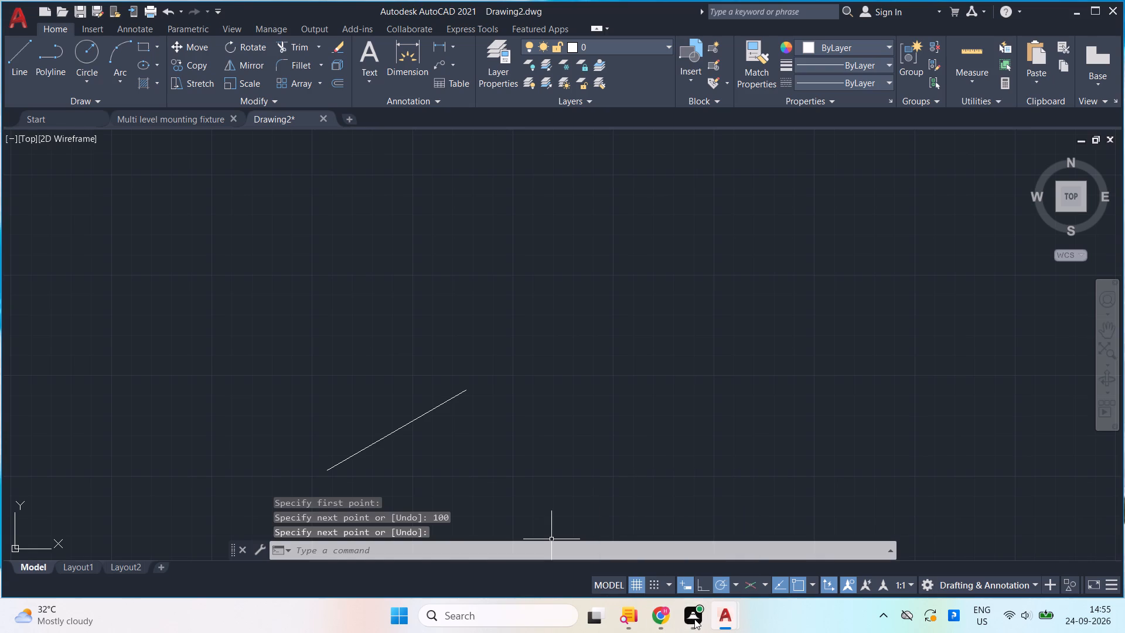
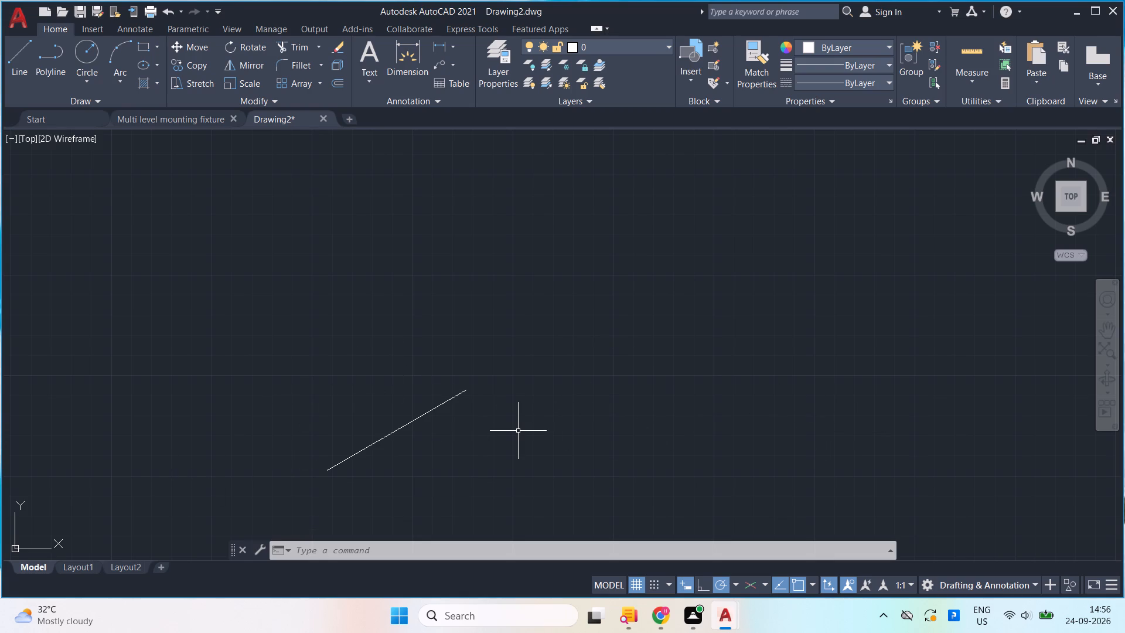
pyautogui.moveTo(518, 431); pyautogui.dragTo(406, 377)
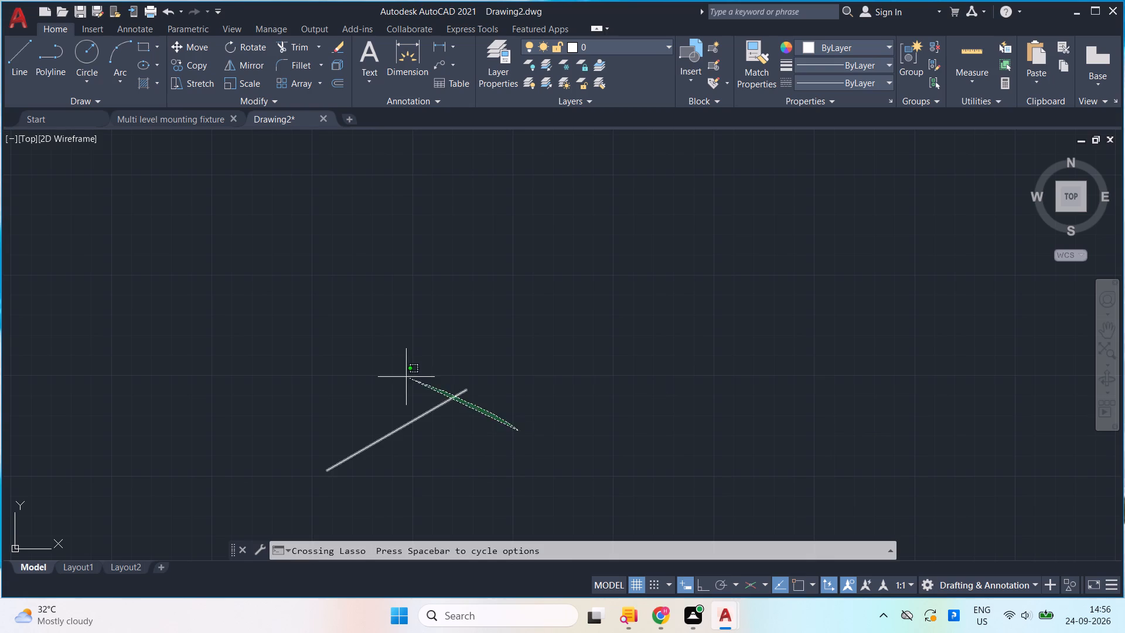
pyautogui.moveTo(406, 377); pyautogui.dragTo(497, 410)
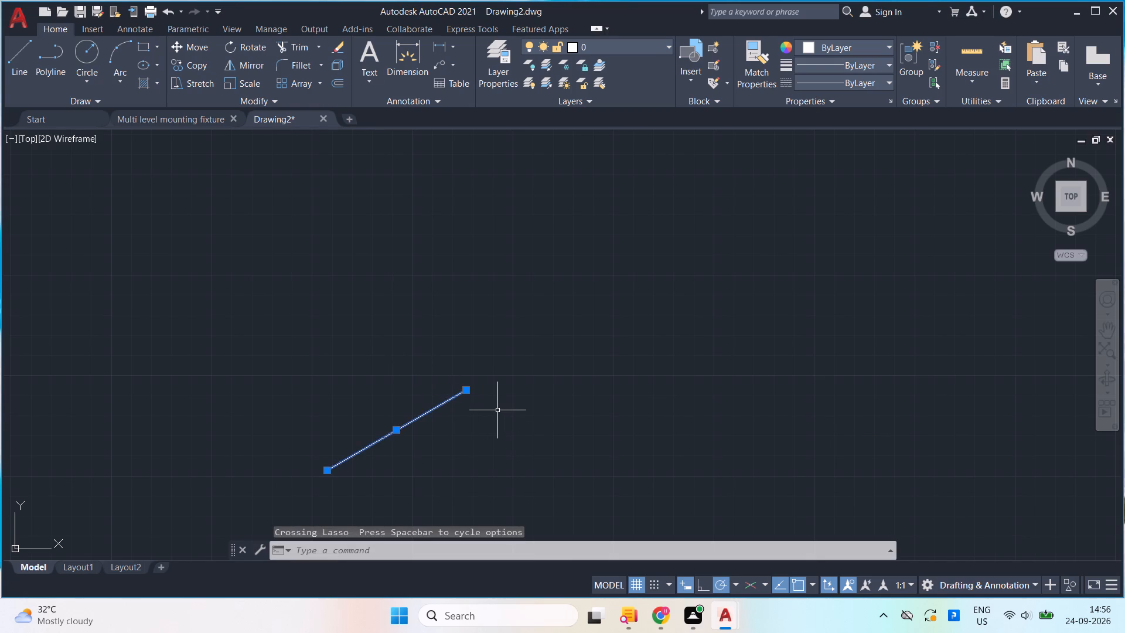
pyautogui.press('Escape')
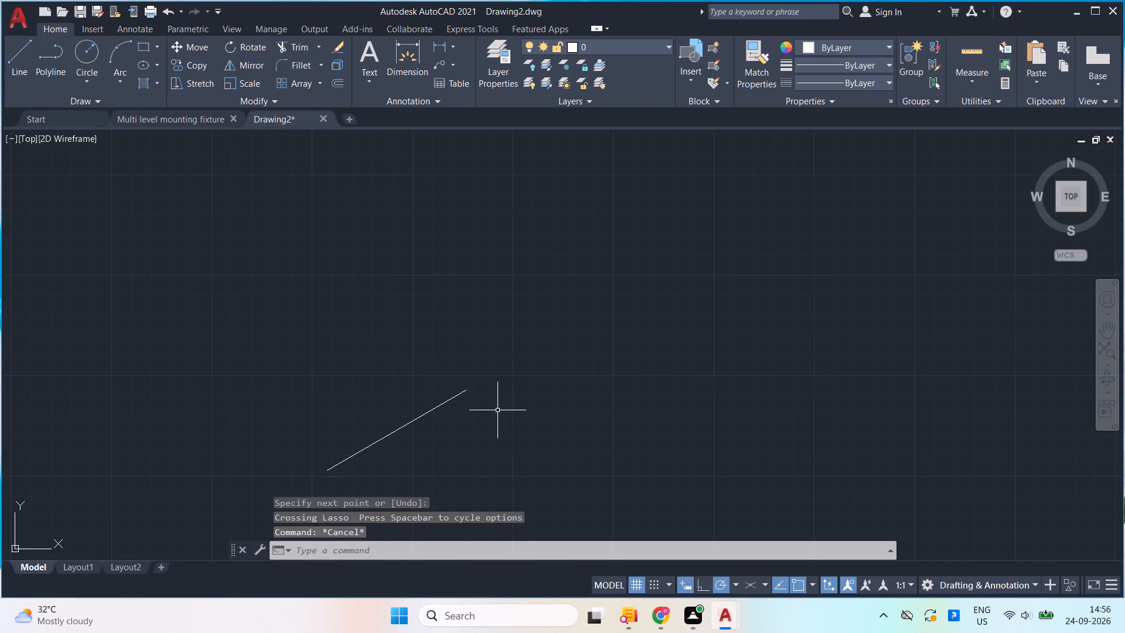
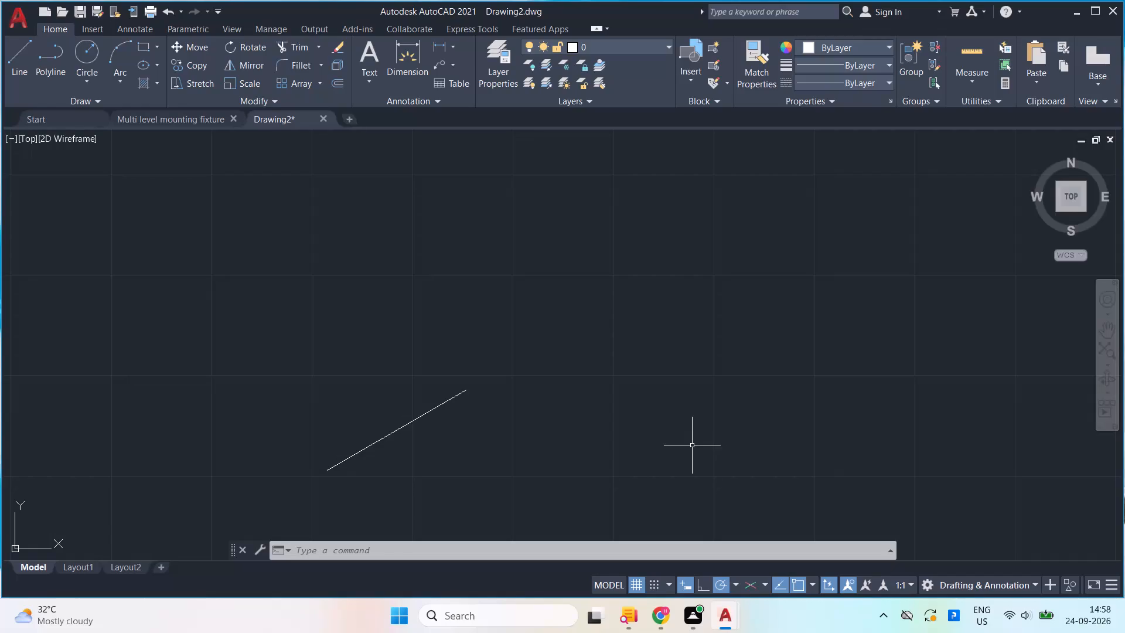
# Starting 20 units along the 30° line from its lower end, draw a 10-unit line at 120° and a 60-unit line at 30°.
pyautogui.press('l')
pyautogui.press('Return')
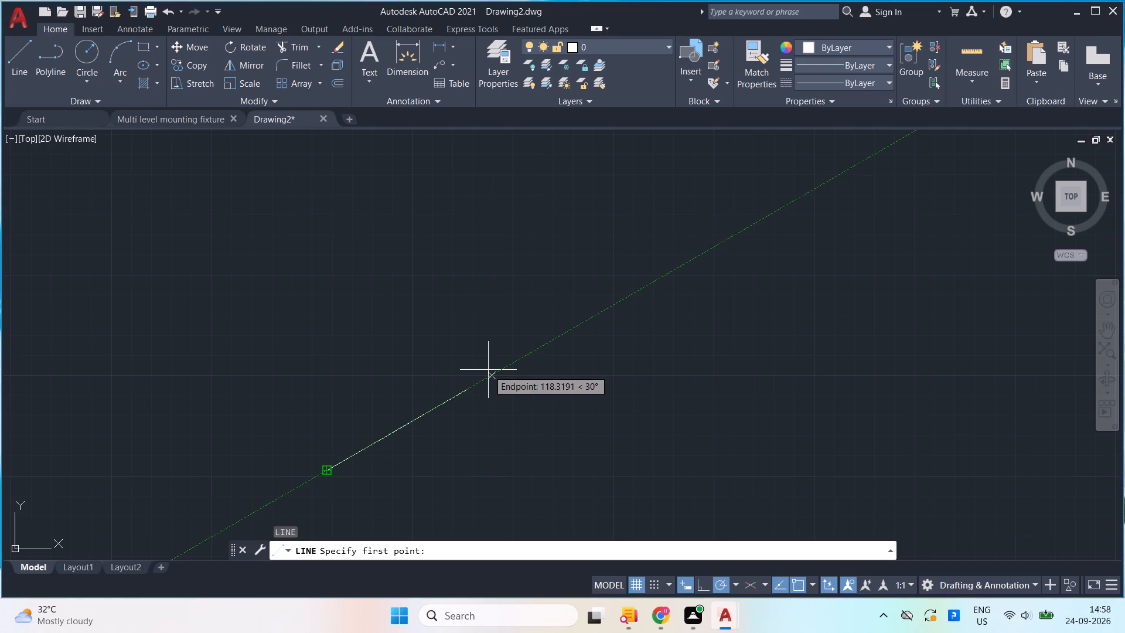
pyautogui.write('20')
pyautogui.press('Return')
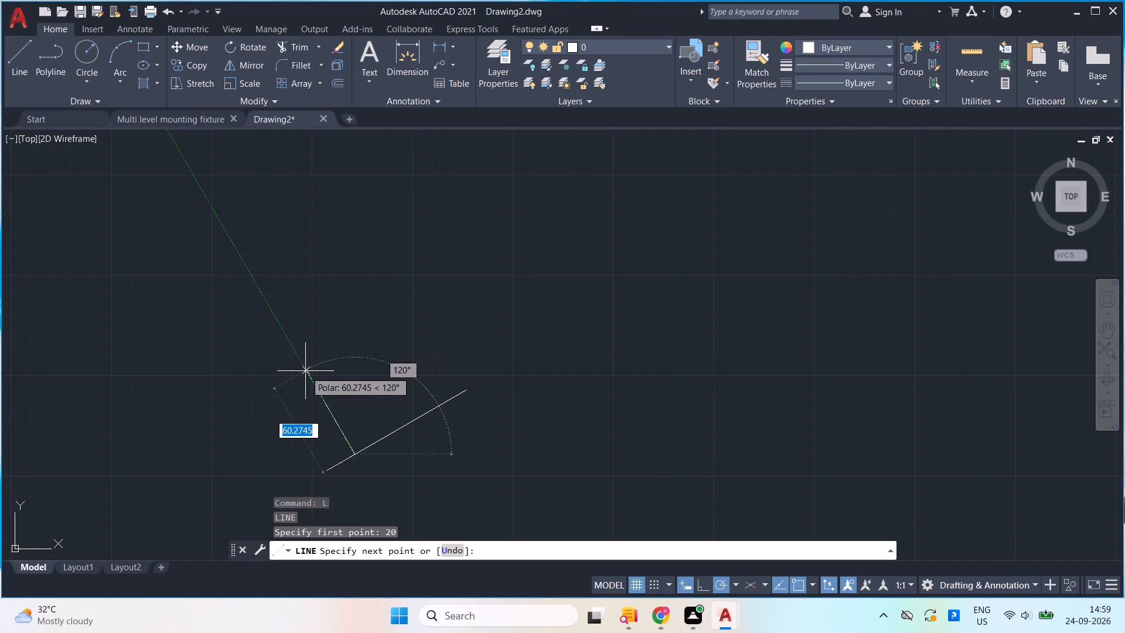
pyautogui.write('10')
pyautogui.press('Return')
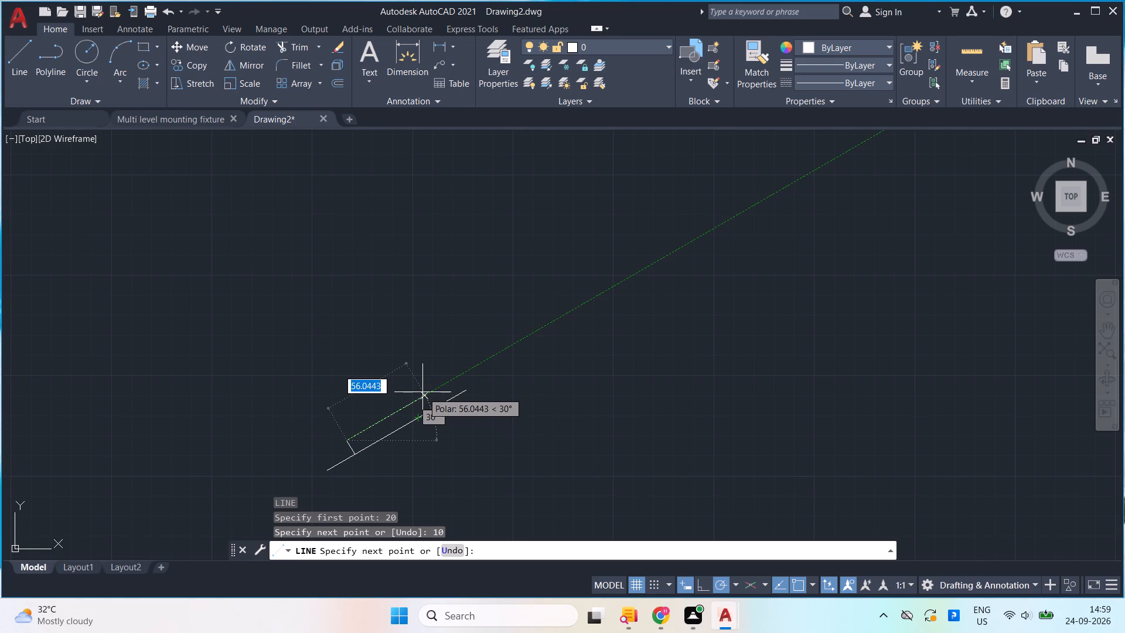
pyautogui.write('60')
pyautogui.press('Return')
pyautogui.press('space')
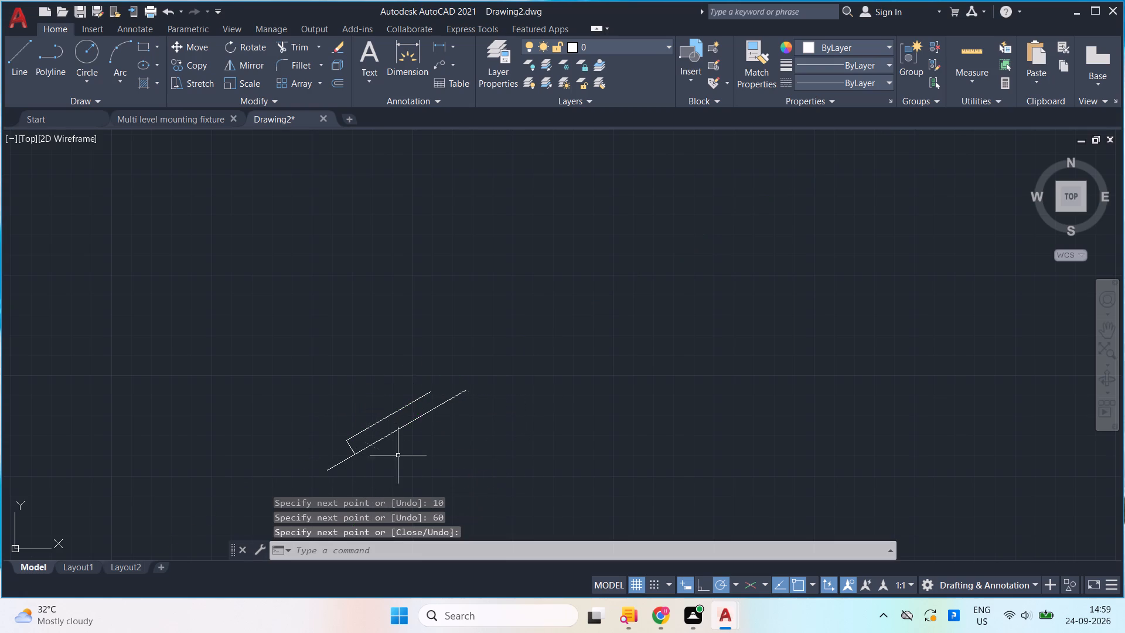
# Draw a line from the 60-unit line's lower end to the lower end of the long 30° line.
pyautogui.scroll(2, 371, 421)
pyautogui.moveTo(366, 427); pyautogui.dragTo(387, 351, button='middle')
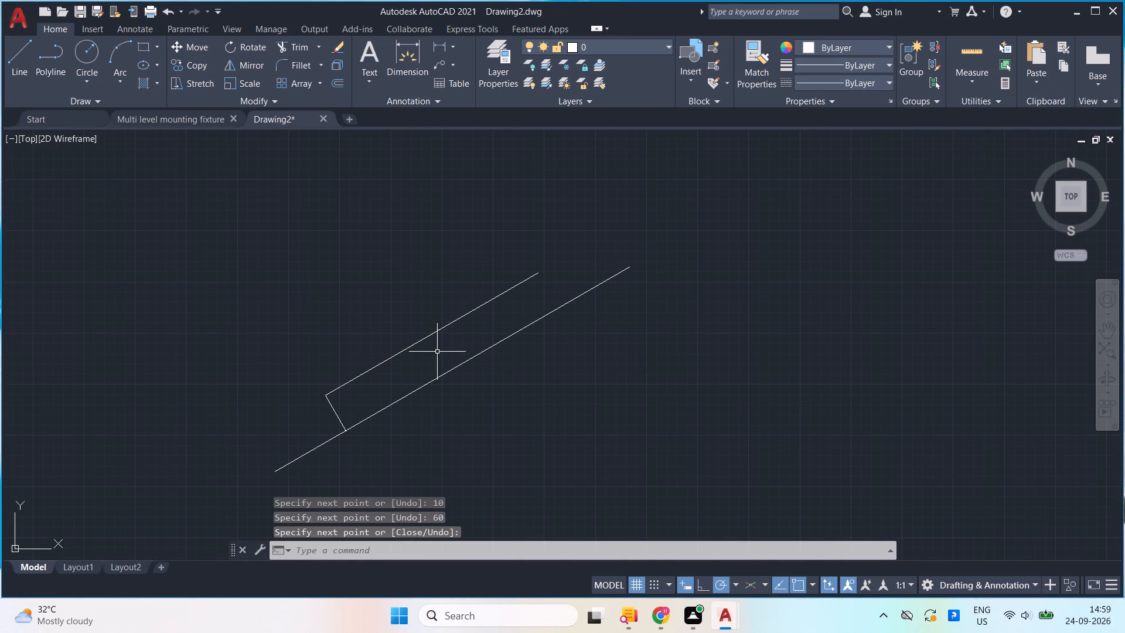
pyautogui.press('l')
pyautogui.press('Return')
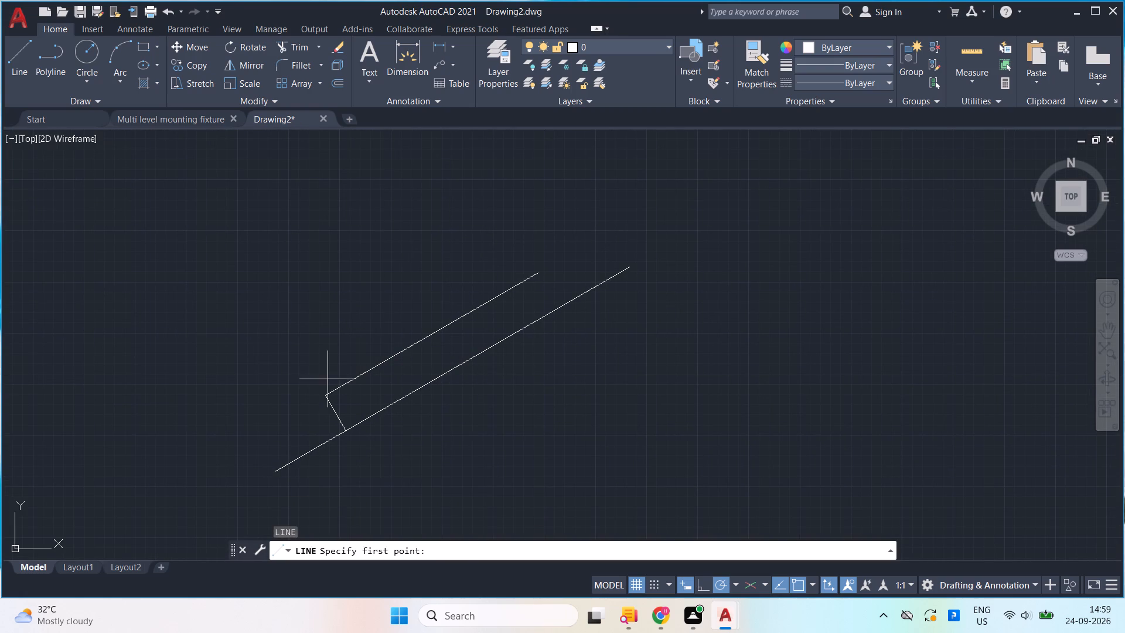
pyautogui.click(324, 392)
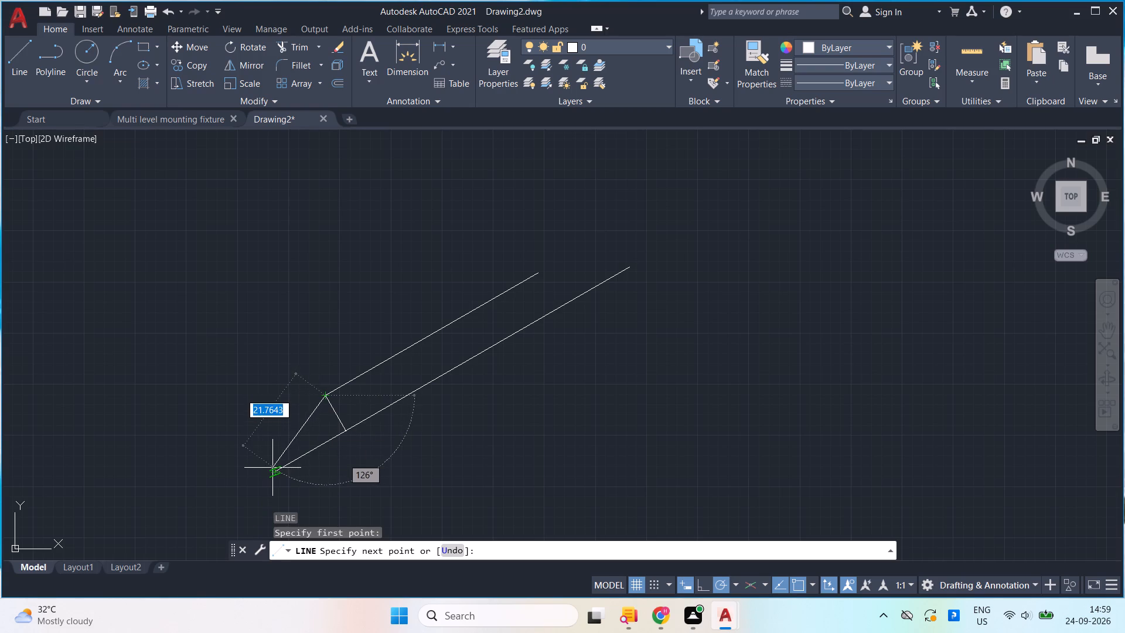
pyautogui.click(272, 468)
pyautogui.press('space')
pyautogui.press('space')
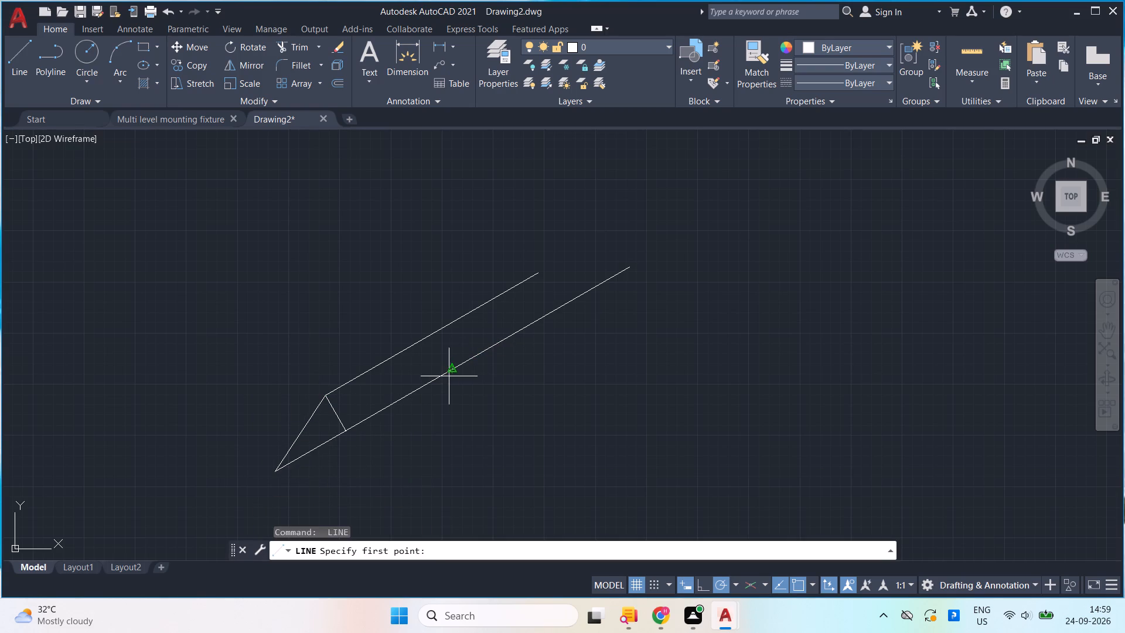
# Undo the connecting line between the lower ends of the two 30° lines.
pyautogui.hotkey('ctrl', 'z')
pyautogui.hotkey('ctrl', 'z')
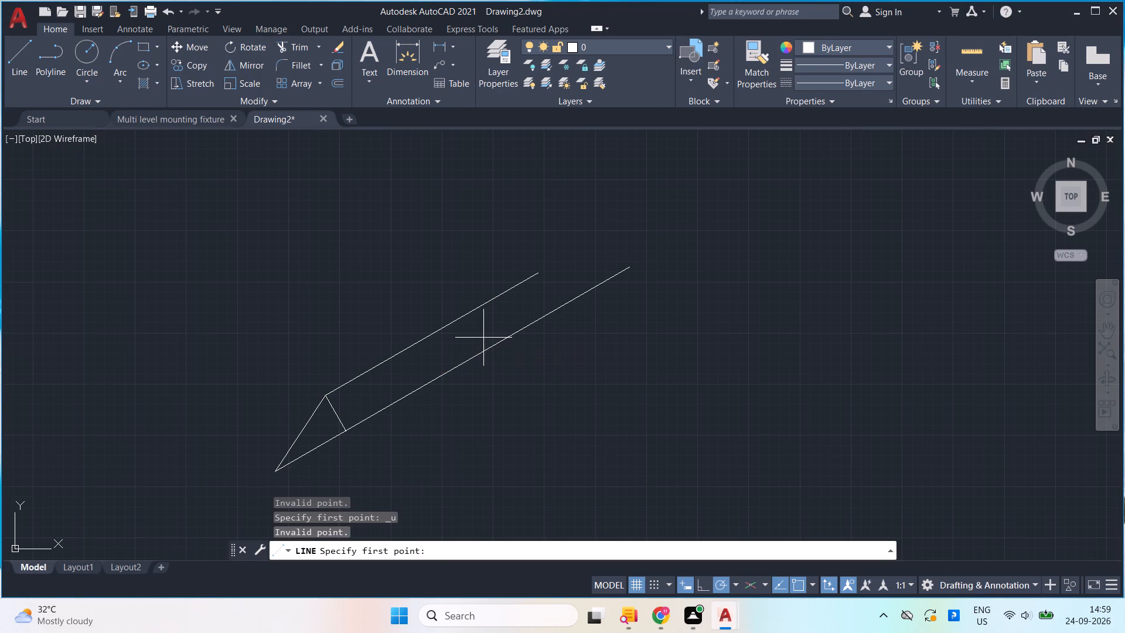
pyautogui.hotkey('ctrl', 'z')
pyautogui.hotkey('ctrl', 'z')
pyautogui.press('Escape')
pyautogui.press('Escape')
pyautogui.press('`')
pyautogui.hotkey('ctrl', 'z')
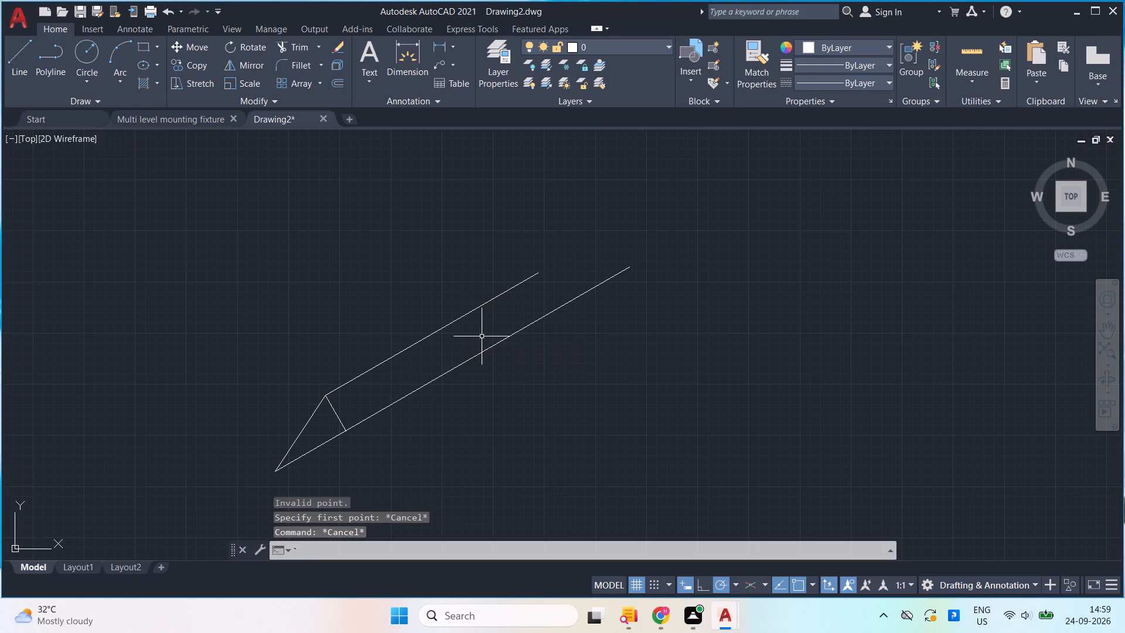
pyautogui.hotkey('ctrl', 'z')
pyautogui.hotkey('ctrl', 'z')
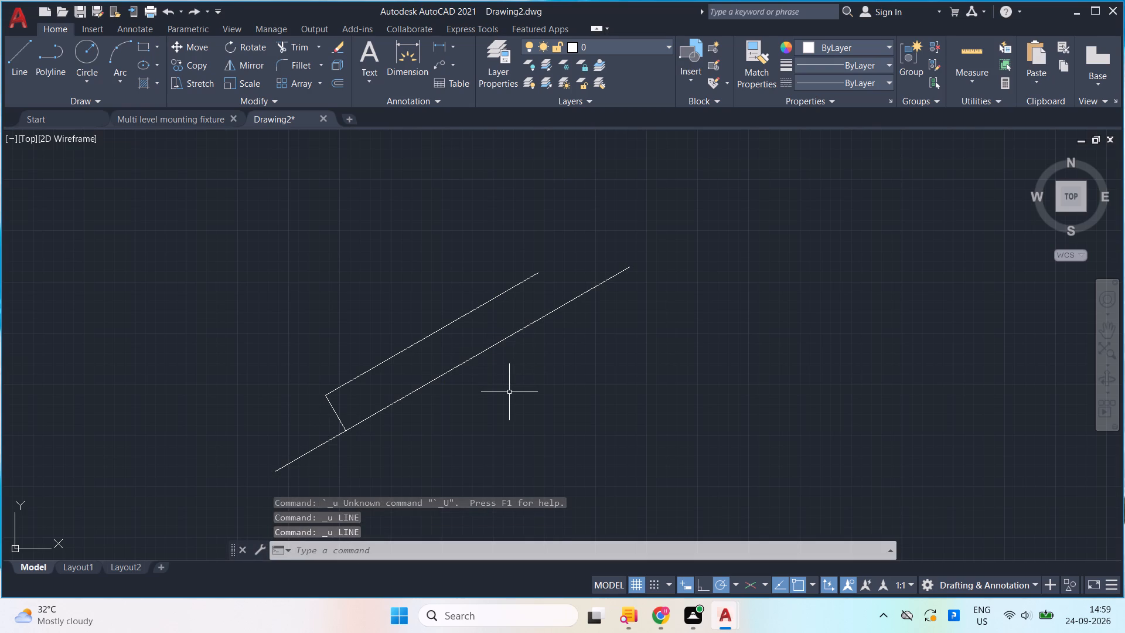
# Draw a 5-unit vertical line up from the long line's lower end and connect it to the 60-unit line's lower end.
pyautogui.press('l')
pyautogui.press('Return')
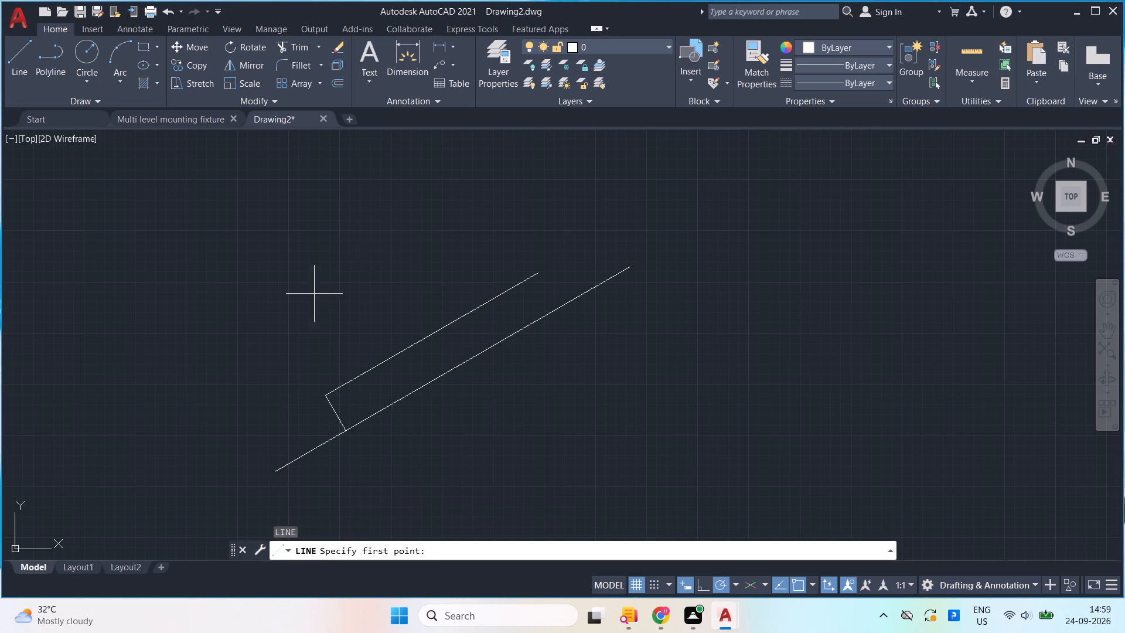
pyautogui.click(275, 475)
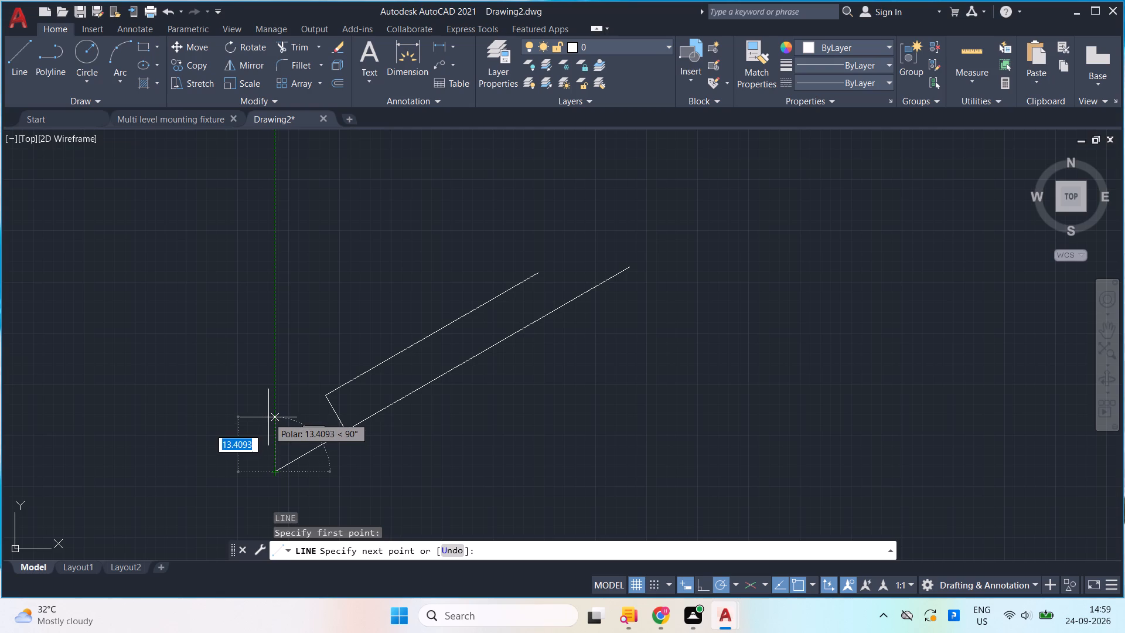
pyautogui.press('5')
pyautogui.press('Return')
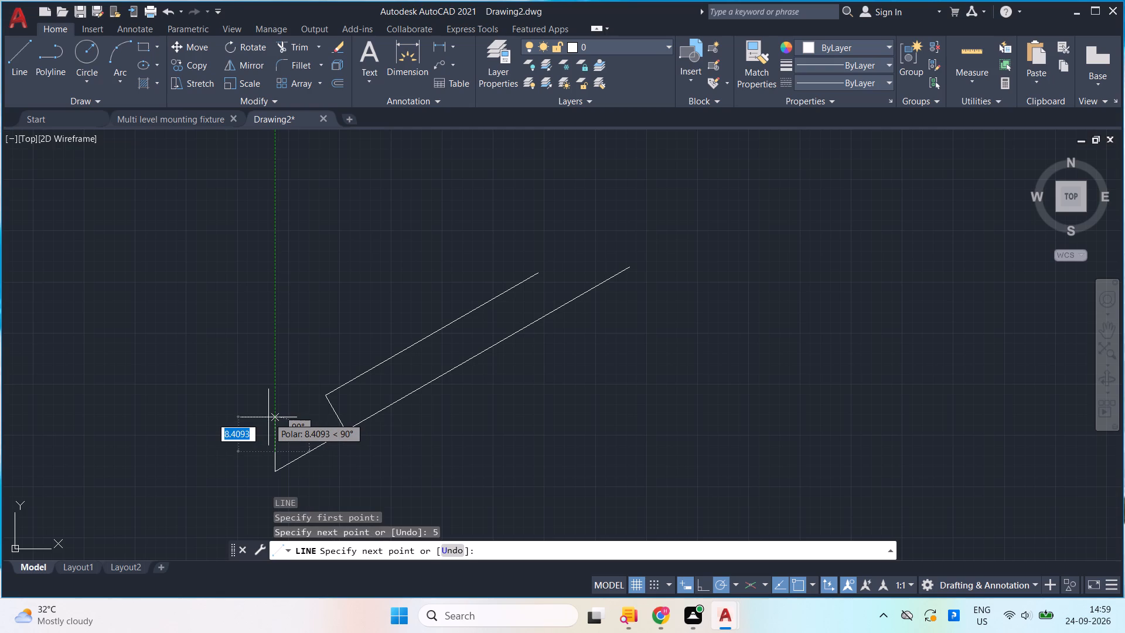
pyautogui.click(324, 393)
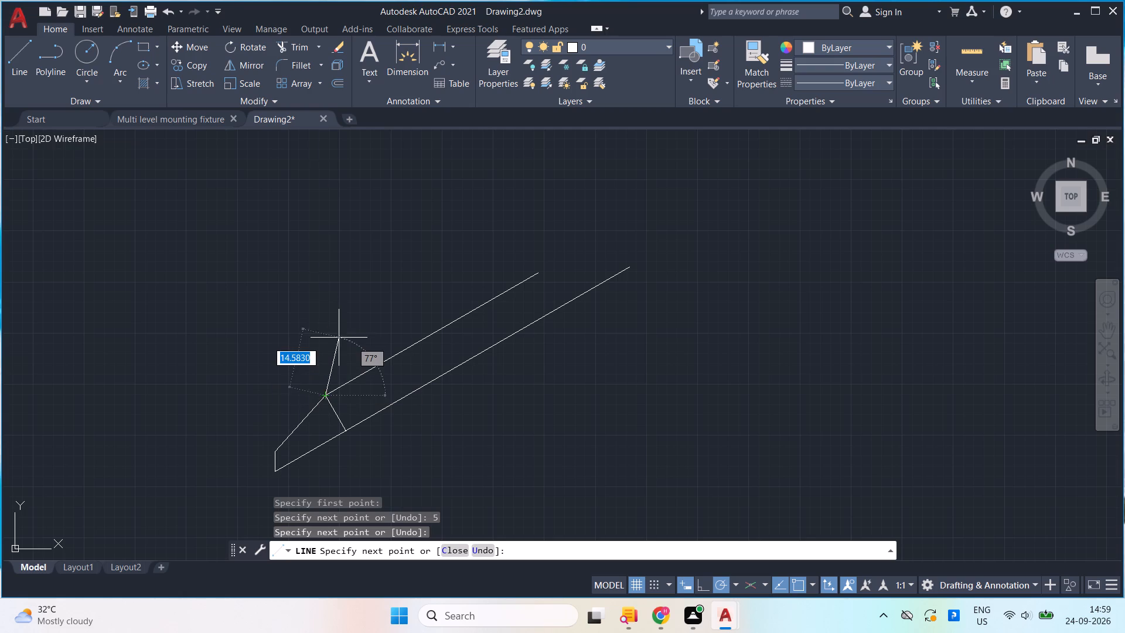
pyautogui.press('space')
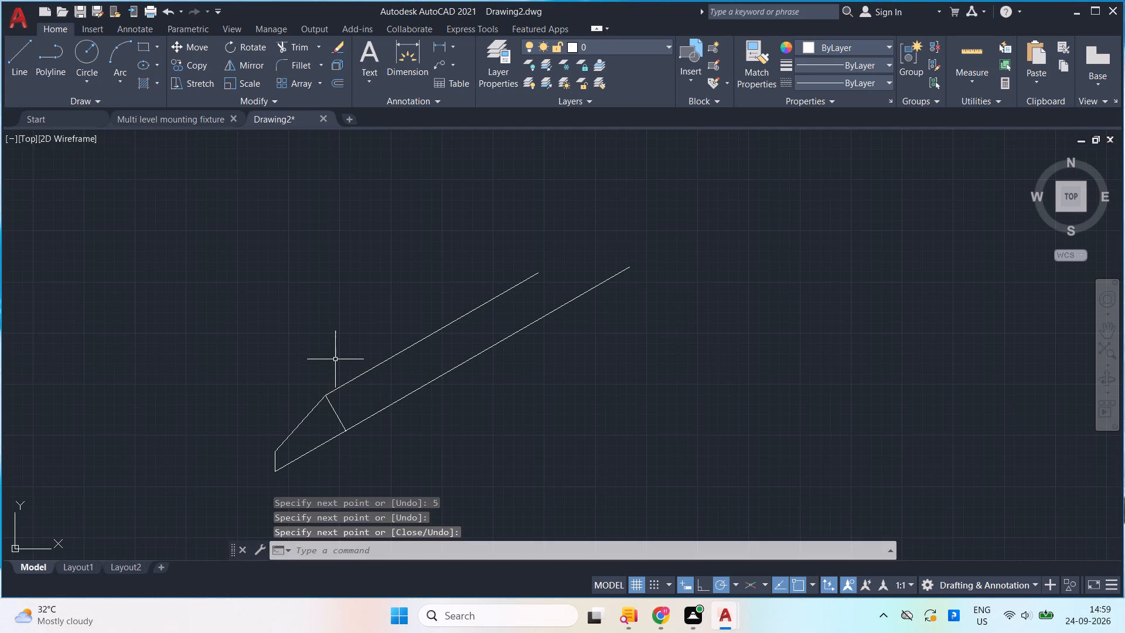
# Delete the 10-unit perpendicular line between the two parallel 30° lines.
pyautogui.click(343, 406)
pyautogui.click(326, 427)
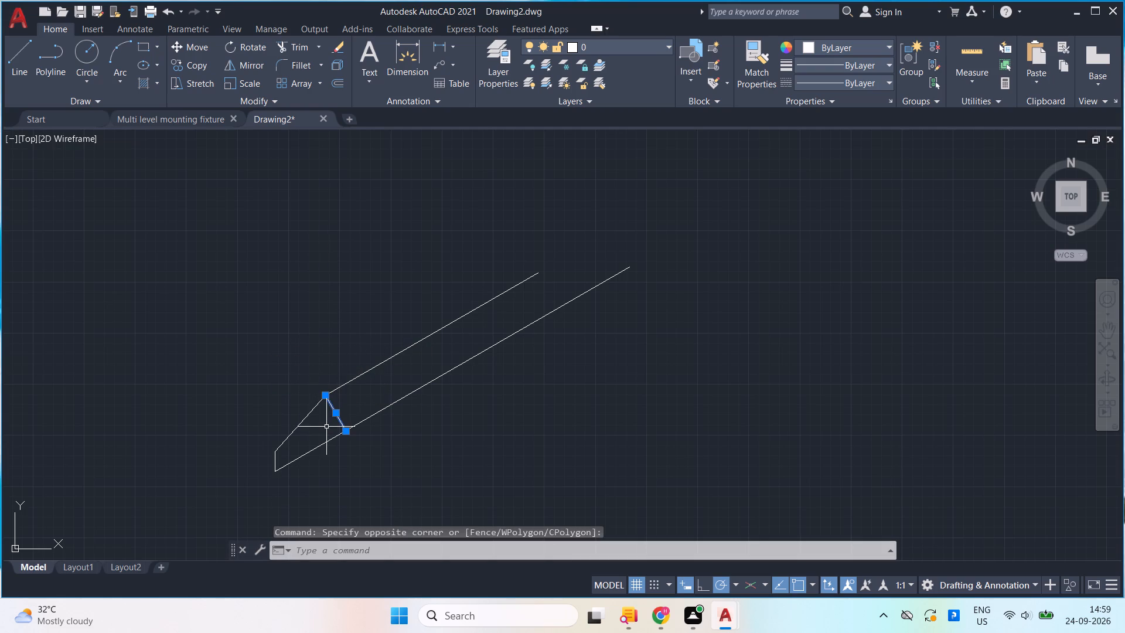
pyautogui.press('Delete')
# Draw a 5-unit vertical line up from the long line's upper end and connect it to the 60-unit line's upper end.
pyautogui.press('l')
pyautogui.press('Return')
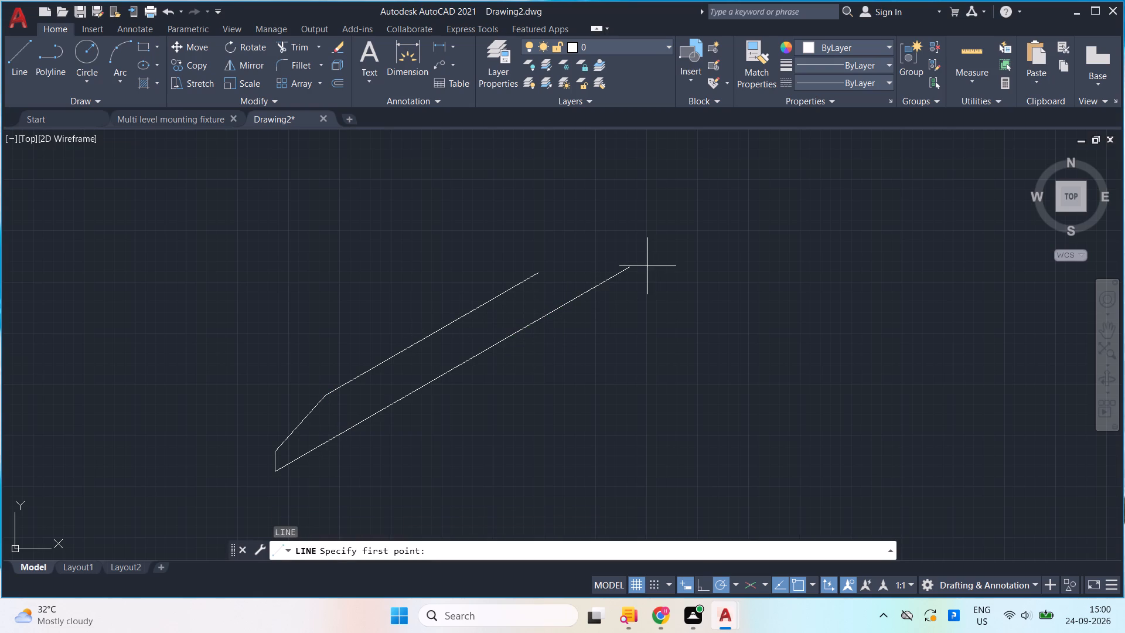
pyautogui.click(628, 264)
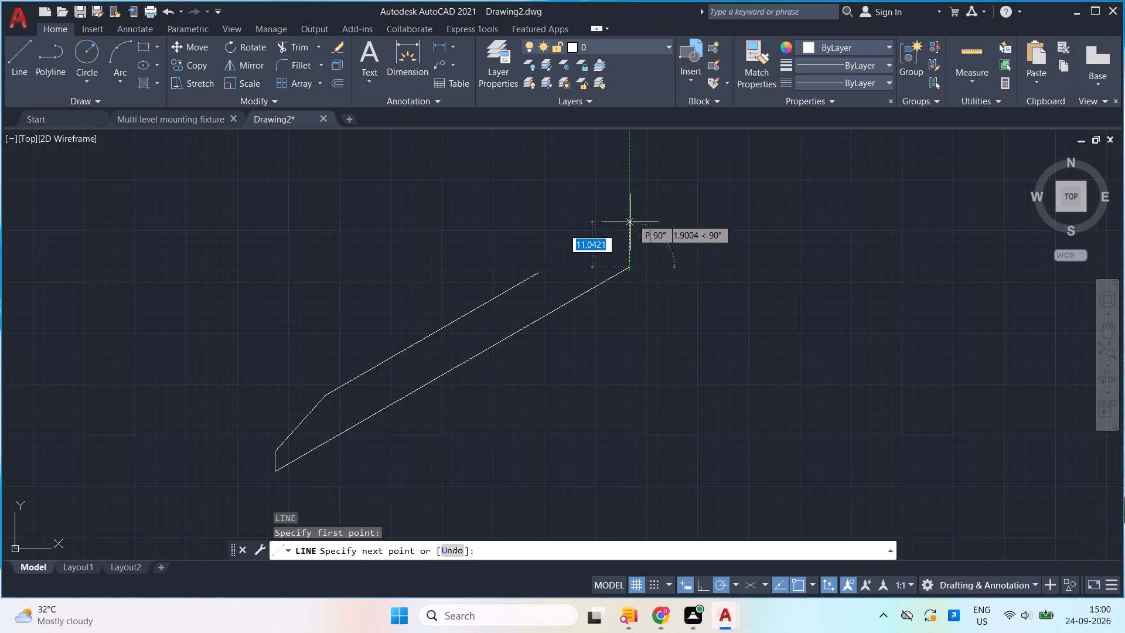
pyautogui.press('5')
pyautogui.press('Return')
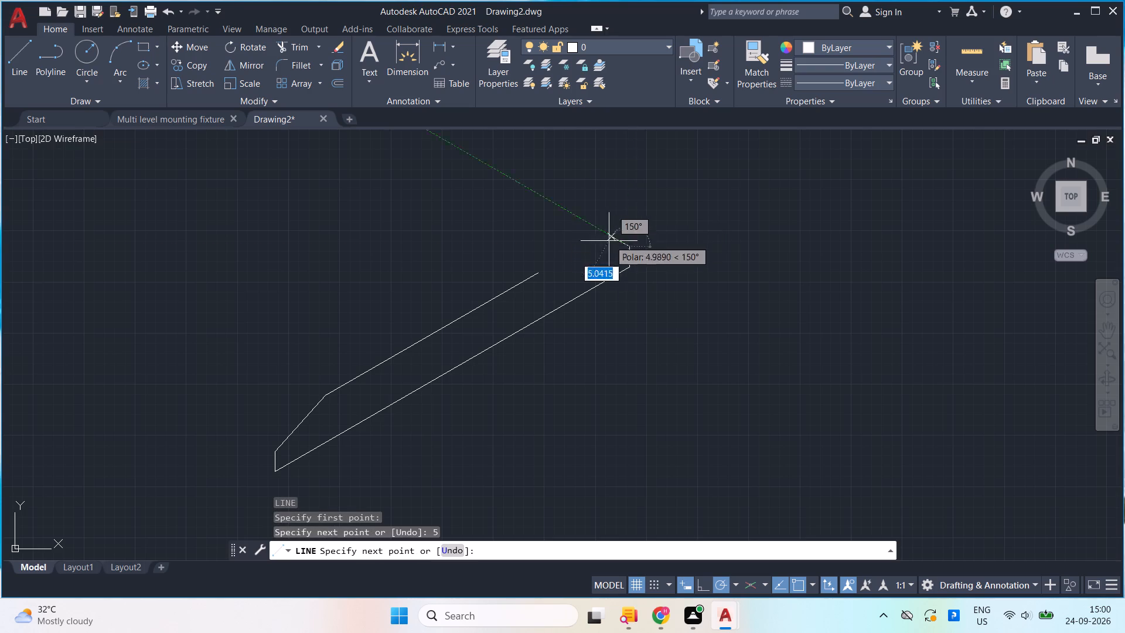
pyautogui.click(538, 271)
pyautogui.press('space')
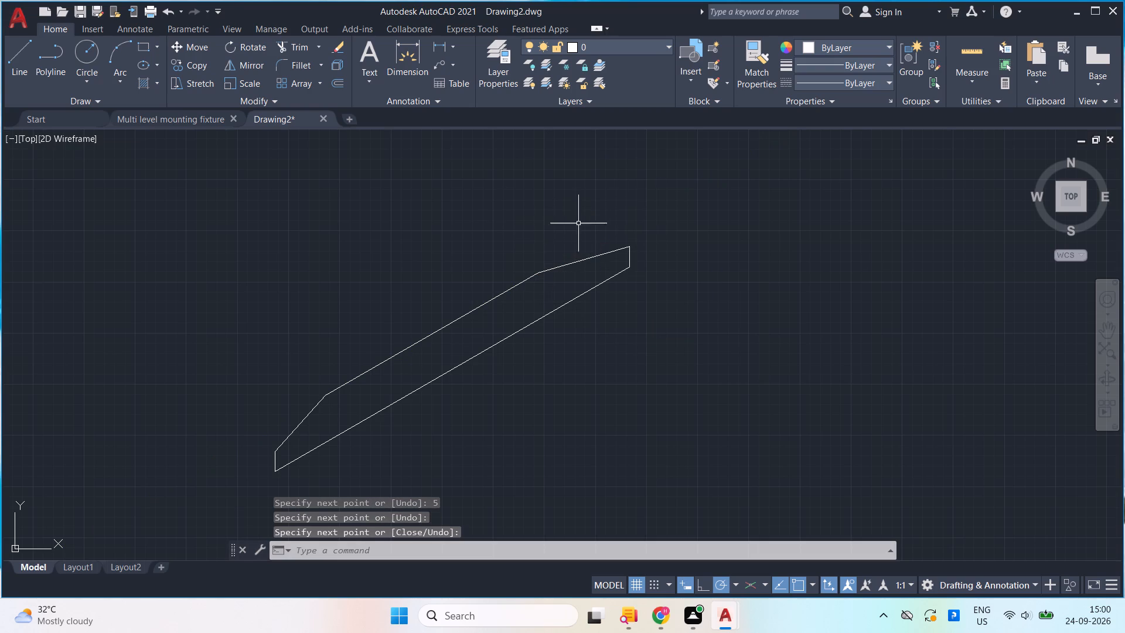
# Quick-measure the lengths of the long base line and the sloped edge at the profile's lower end.
pyautogui.click(962, 83)
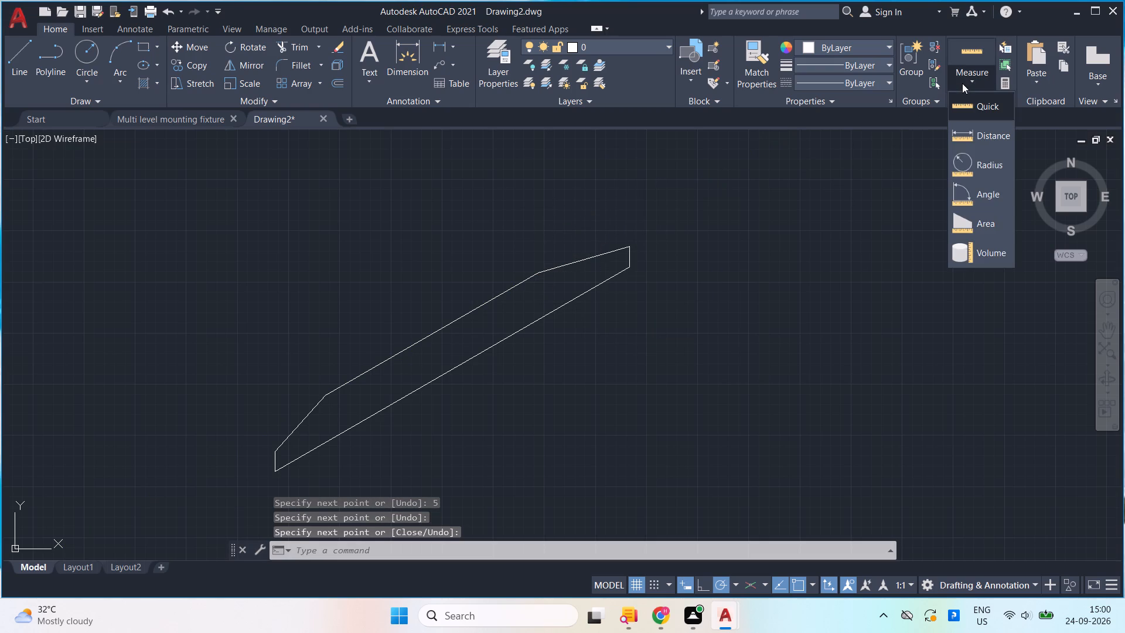
pyautogui.click(964, 107)
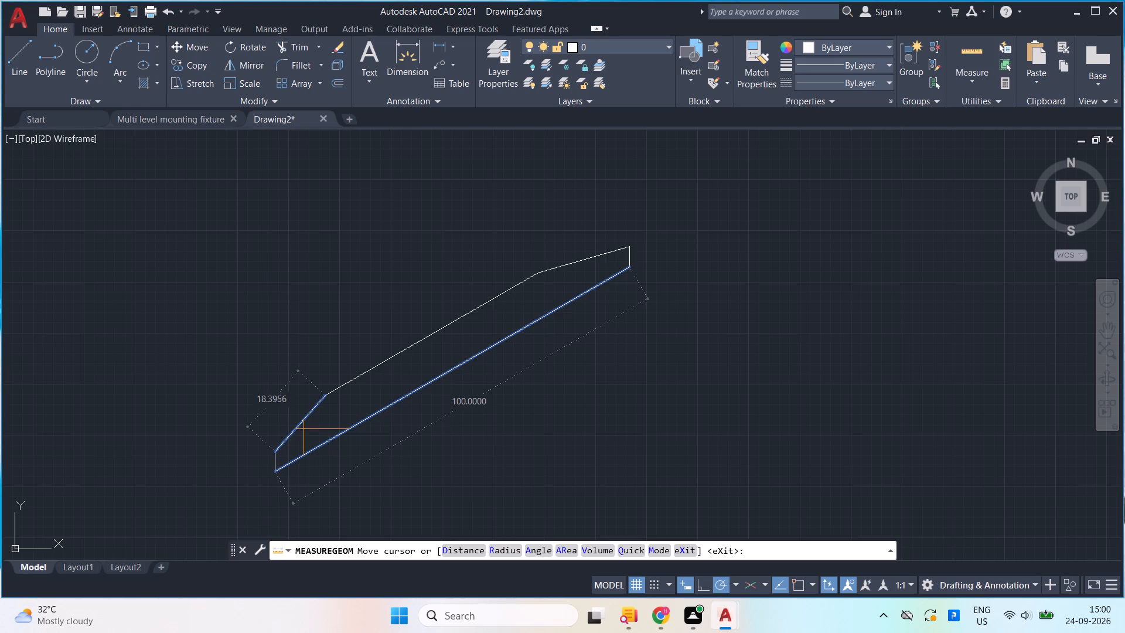
pyautogui.press('Escape')
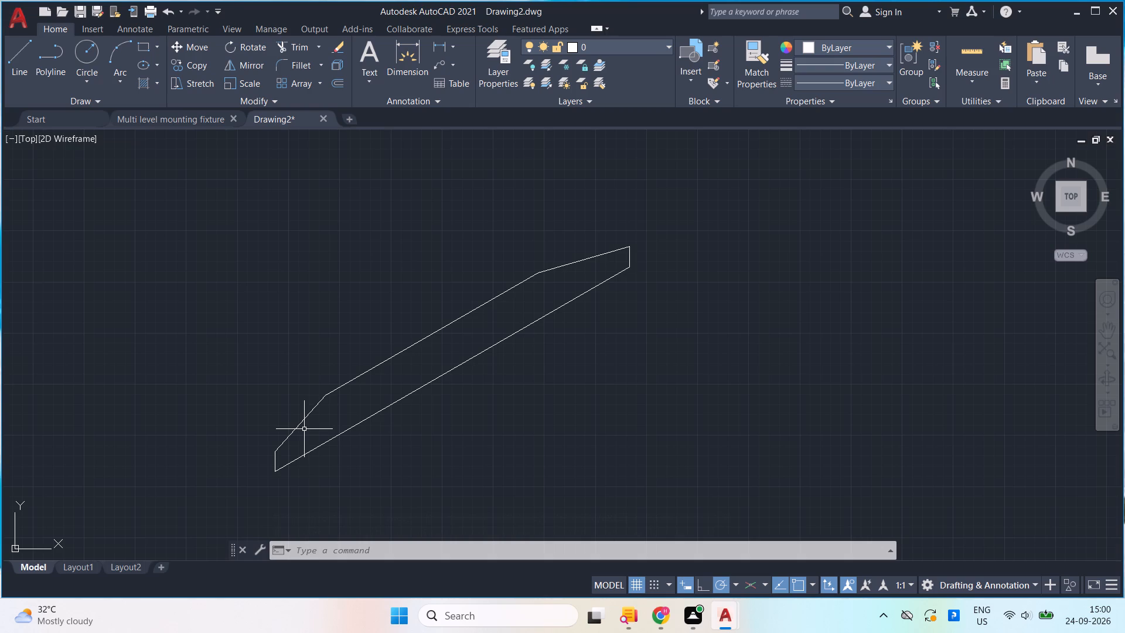
# From the profile's lowest corner, draw a 15-unit line at 150°, a 5-unit vertical line up, and a closing line to the vertical edge's top.
pyautogui.press('l')
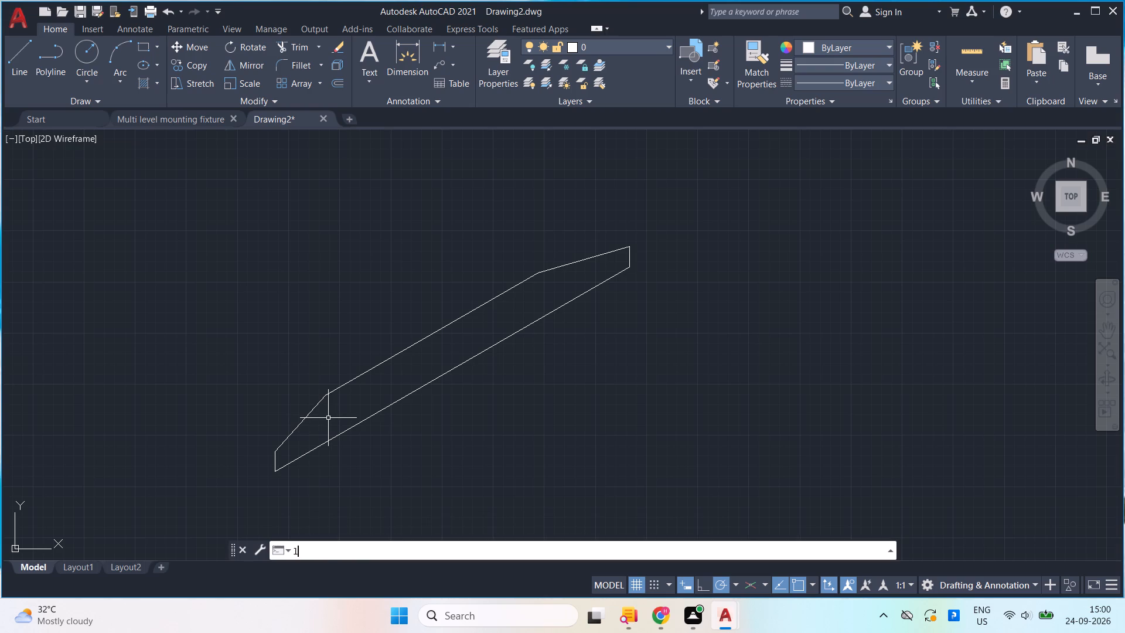
pyautogui.press('Return')
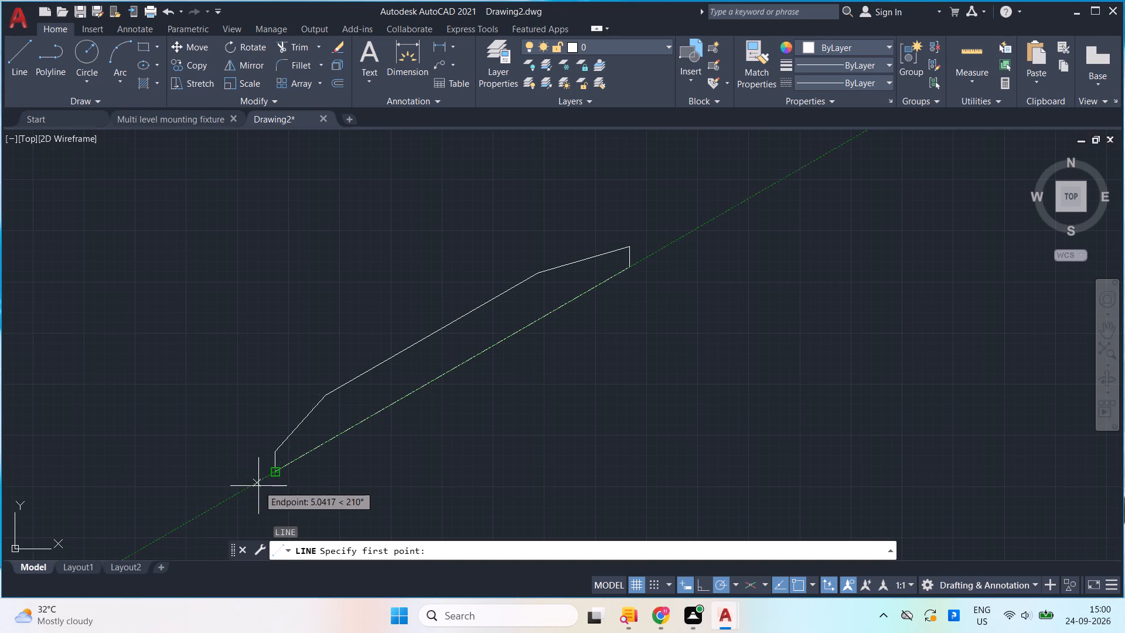
pyautogui.click(275, 469)
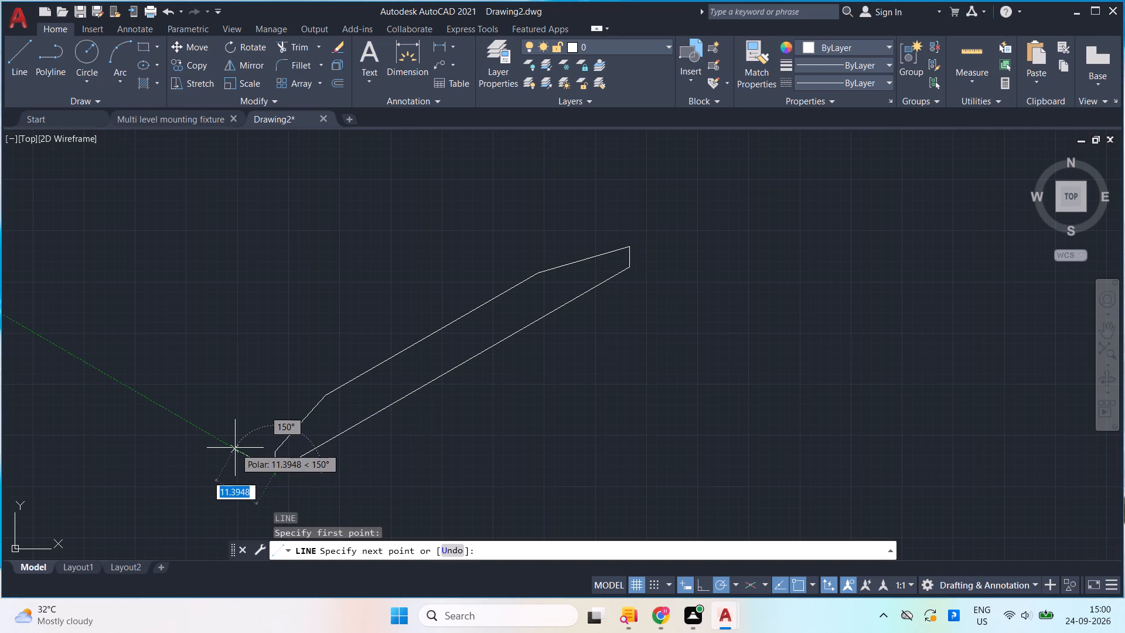
pyautogui.write('15')
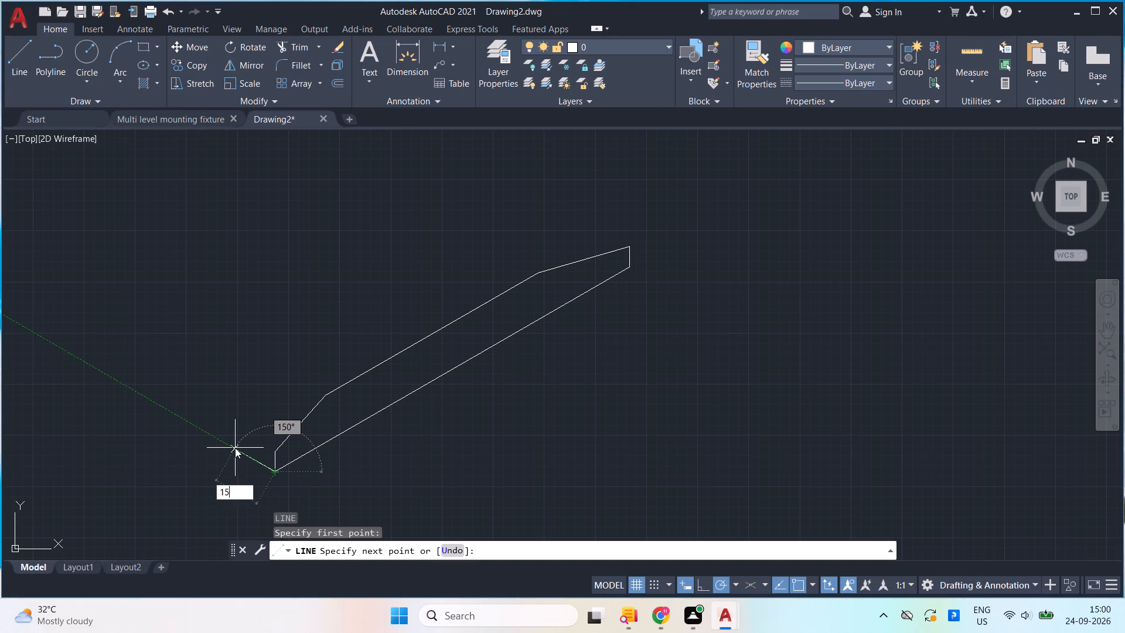
pyautogui.press('Return')
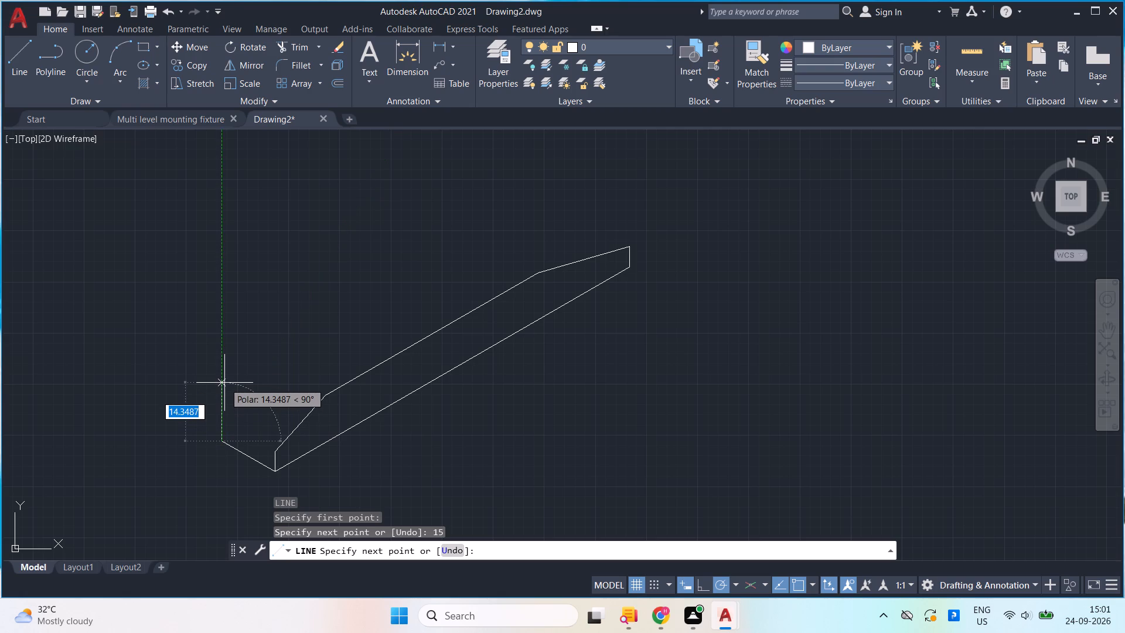
pyautogui.press('5')
pyautogui.press('Return')
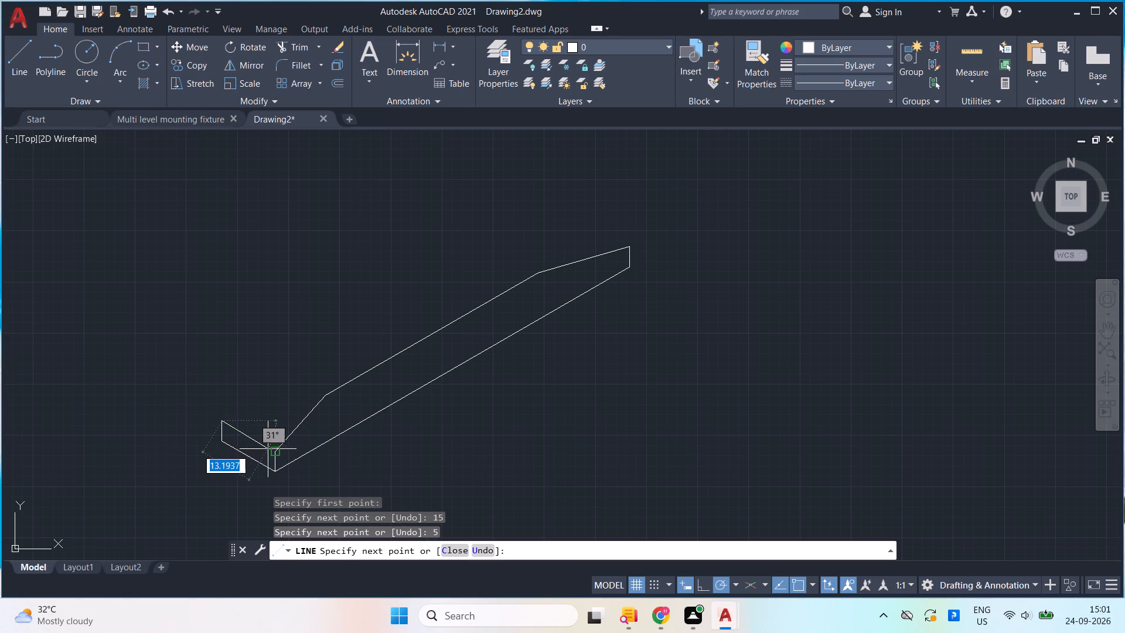
pyautogui.click(271, 454)
pyautogui.press('space')
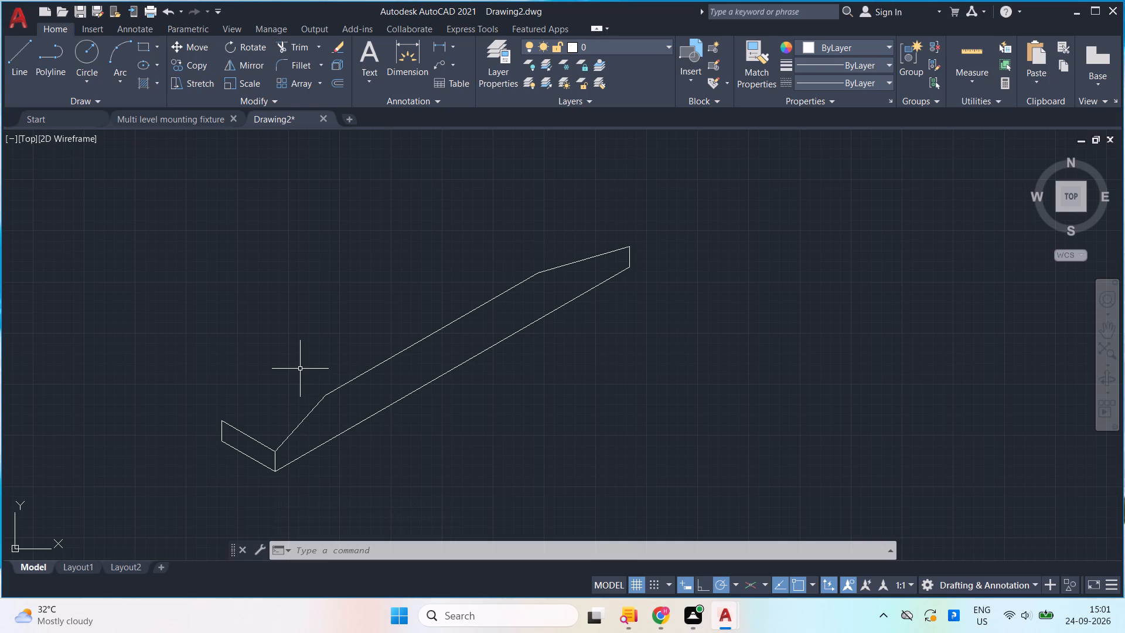
# Copy the four-line 15 by 5 end face 45 units away at 150°, using its upper outer corner as base point.
pyautogui.moveTo(326, 406); pyautogui.dragTo(441, 403, button='middle')
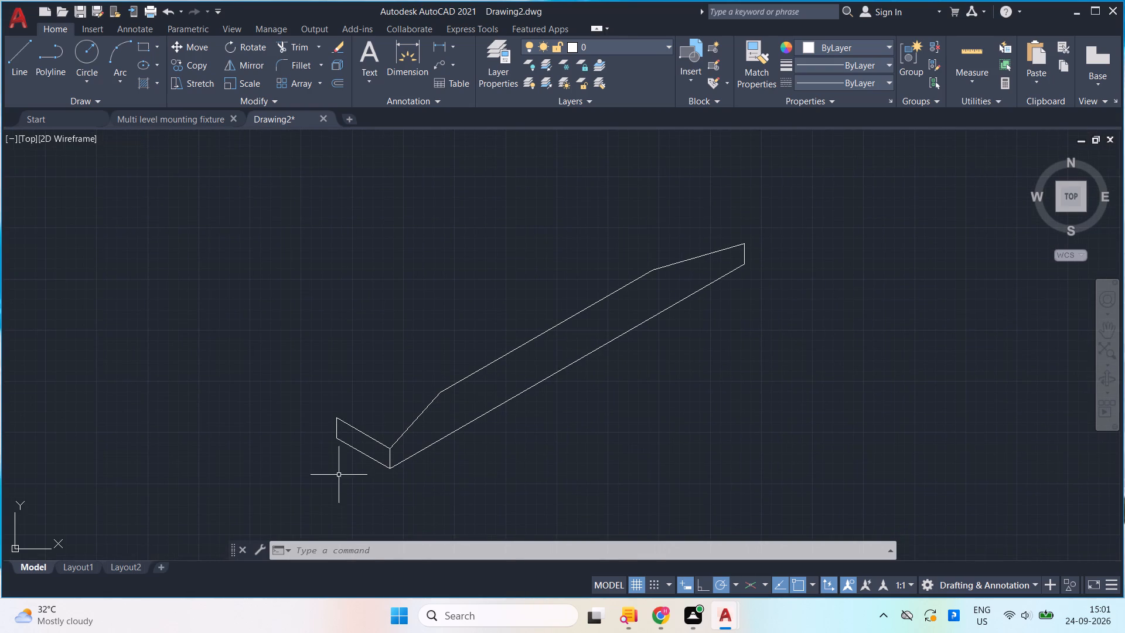
pyautogui.moveTo(357, 477); pyautogui.dragTo(347, 460)
pyautogui.click(315, 375)
pyautogui.scroll(2, 392, 455)
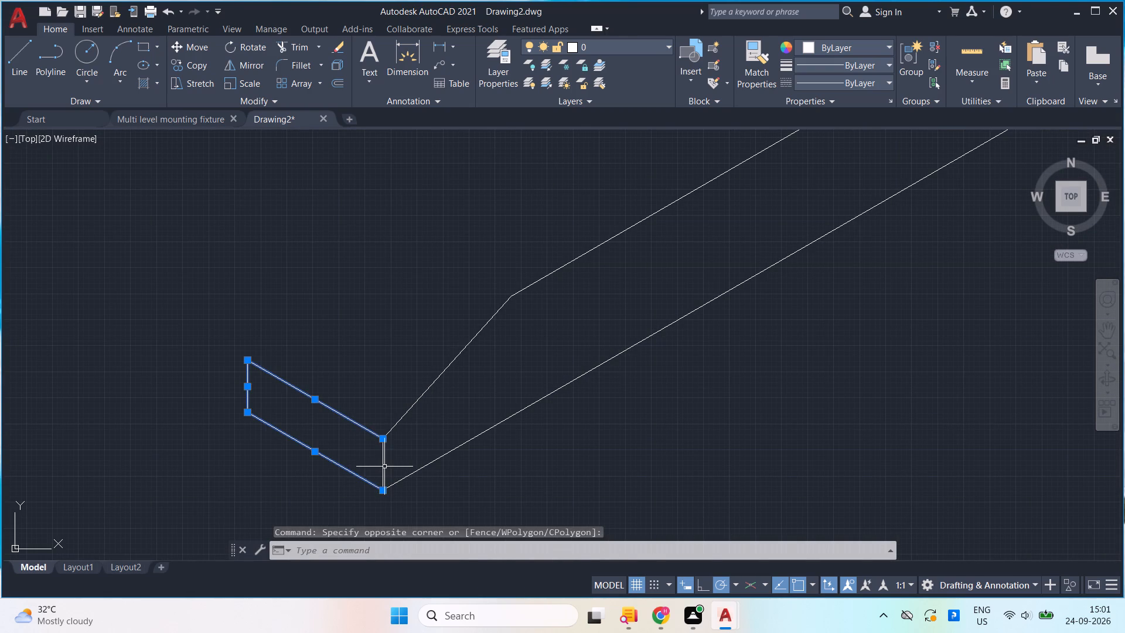
pyautogui.click(384, 467)
pyautogui.write('co')
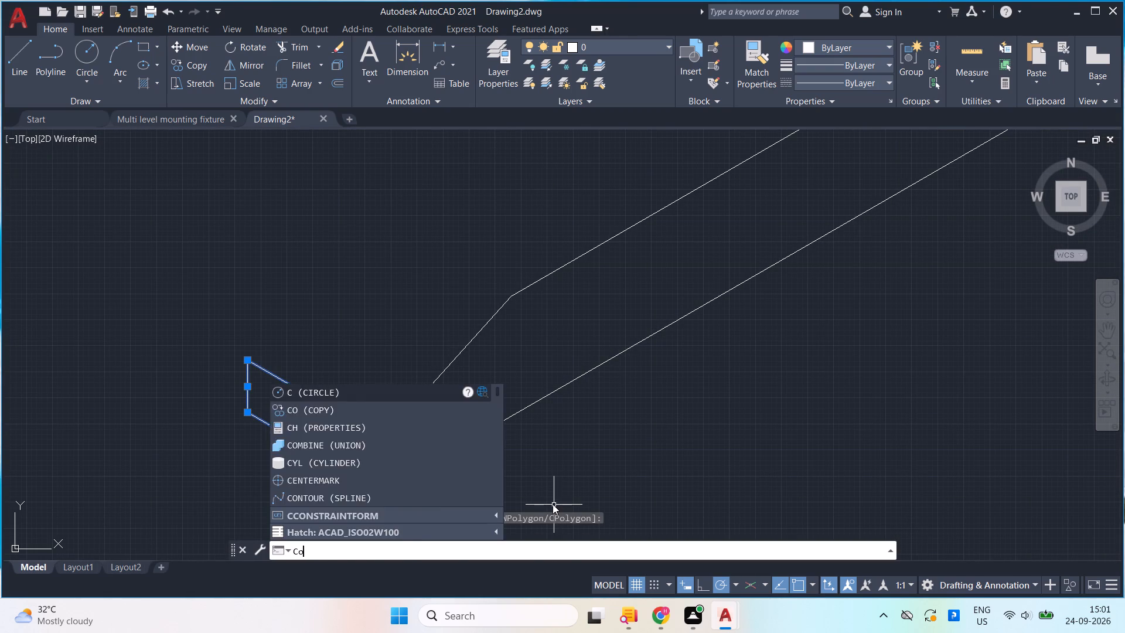
pyautogui.press('Return')
pyautogui.scroll(-1, 471, 496)
pyautogui.moveTo(595, 466); pyautogui.dragTo(609, 392, button='middle')
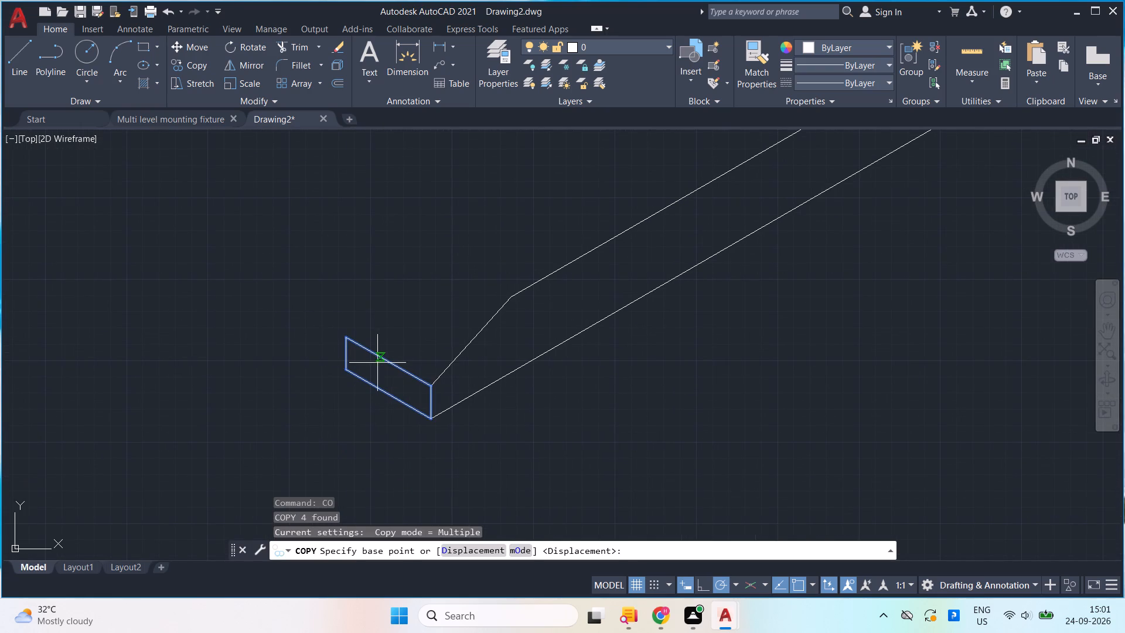
pyautogui.click(346, 335)
pyautogui.moveTo(253, 297); pyautogui.dragTo(404, 377, button='middle')
pyautogui.scroll(-2, 345, 323)
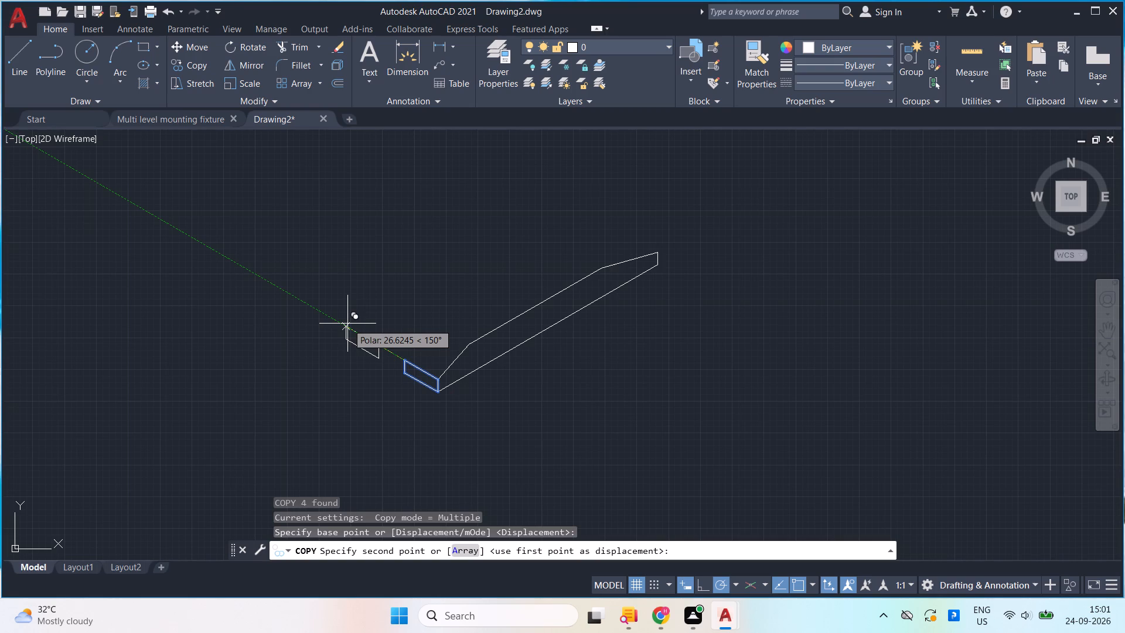
pyautogui.write('45')
pyautogui.press('Return')
pyautogui.press('space')
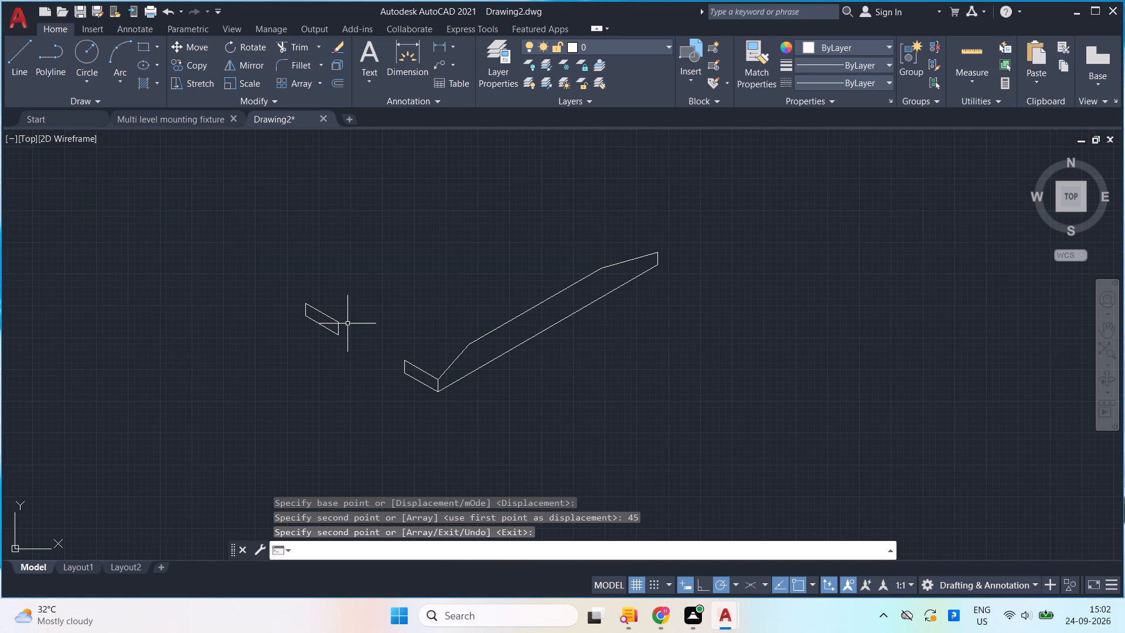
# From the sloped edge's upper end, draw a 15-unit line at 150°, then connect it to the end face's upper outer corner.
pyautogui.press('l')
pyautogui.press('Return')
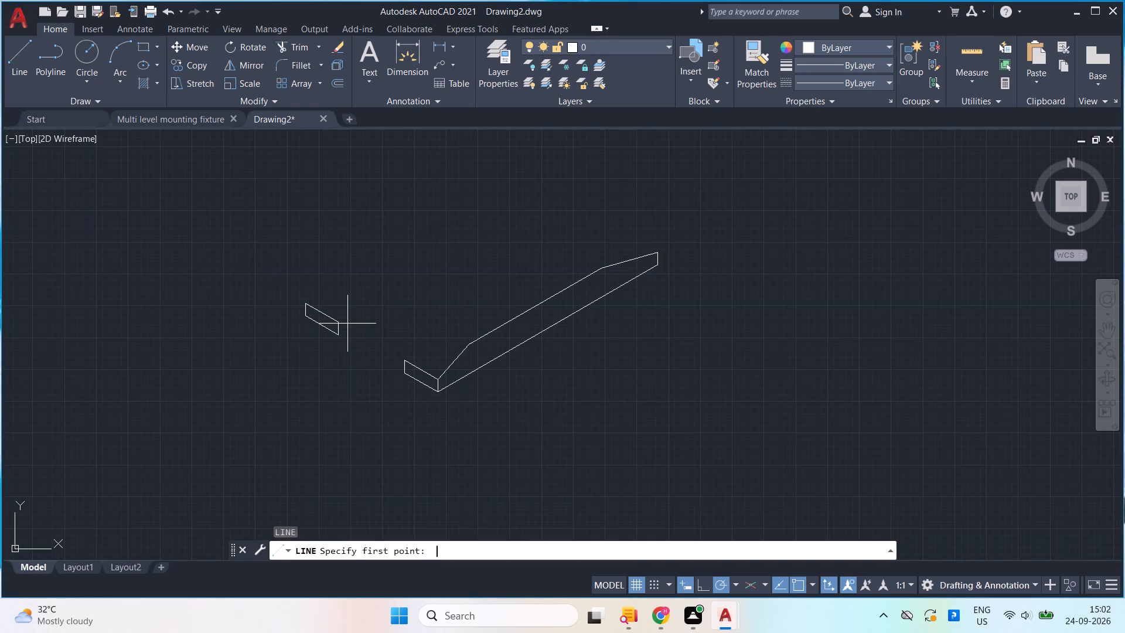
pyautogui.click(473, 343)
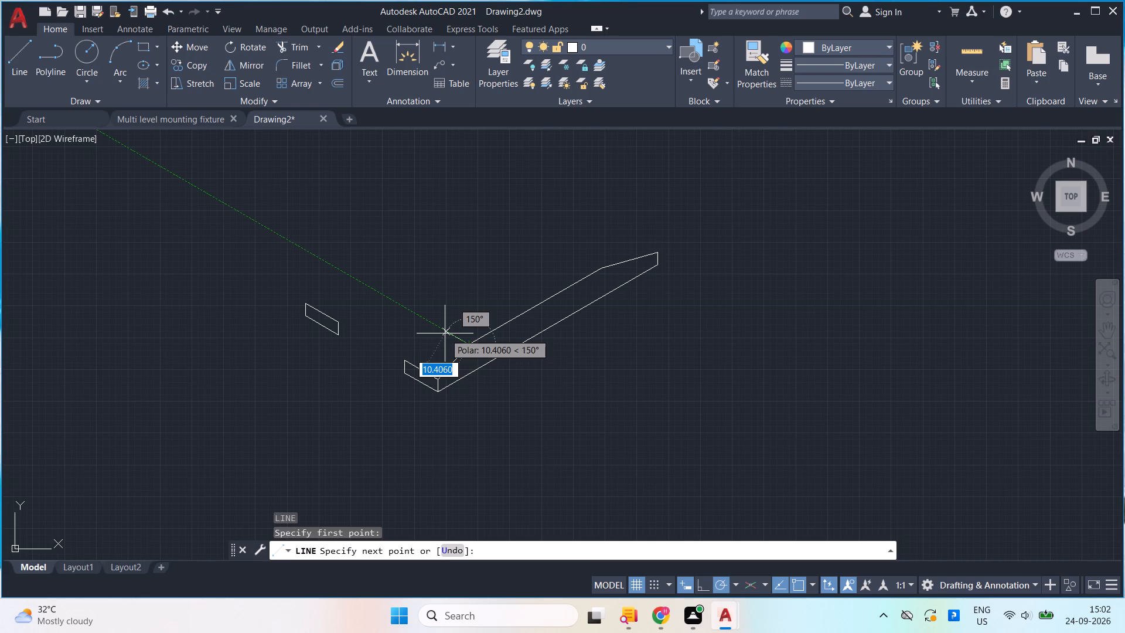
pyautogui.write('15')
pyautogui.press('Return')
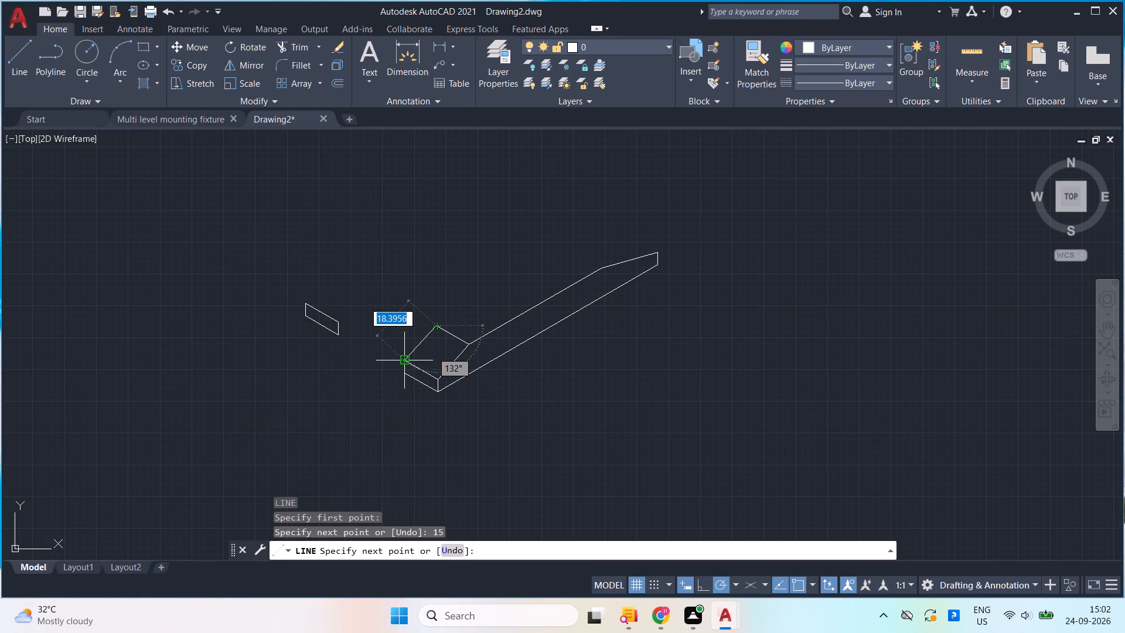
pyautogui.scroll(2, 406, 361)
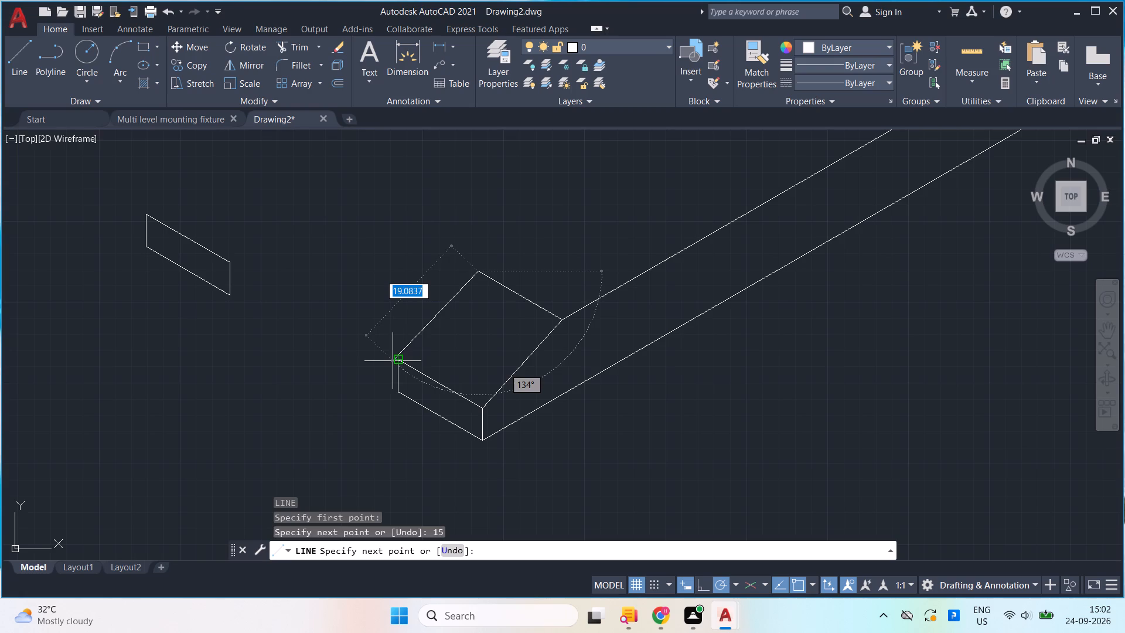
pyautogui.click(396, 363)
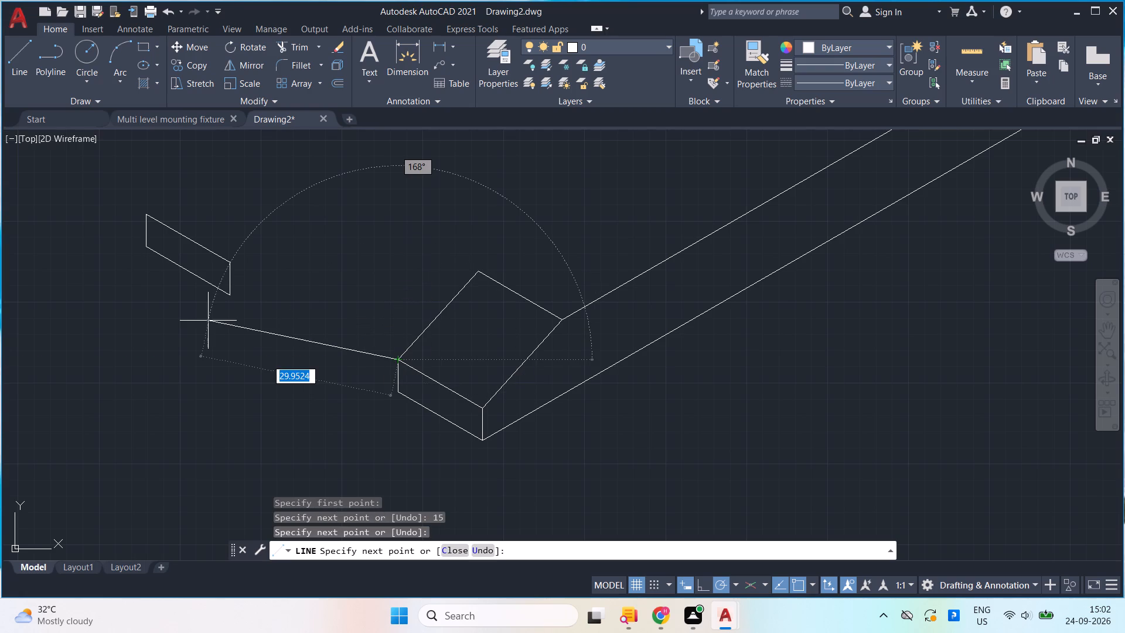
pyautogui.press('space')
pyautogui.scroll(-1, 299, 325)
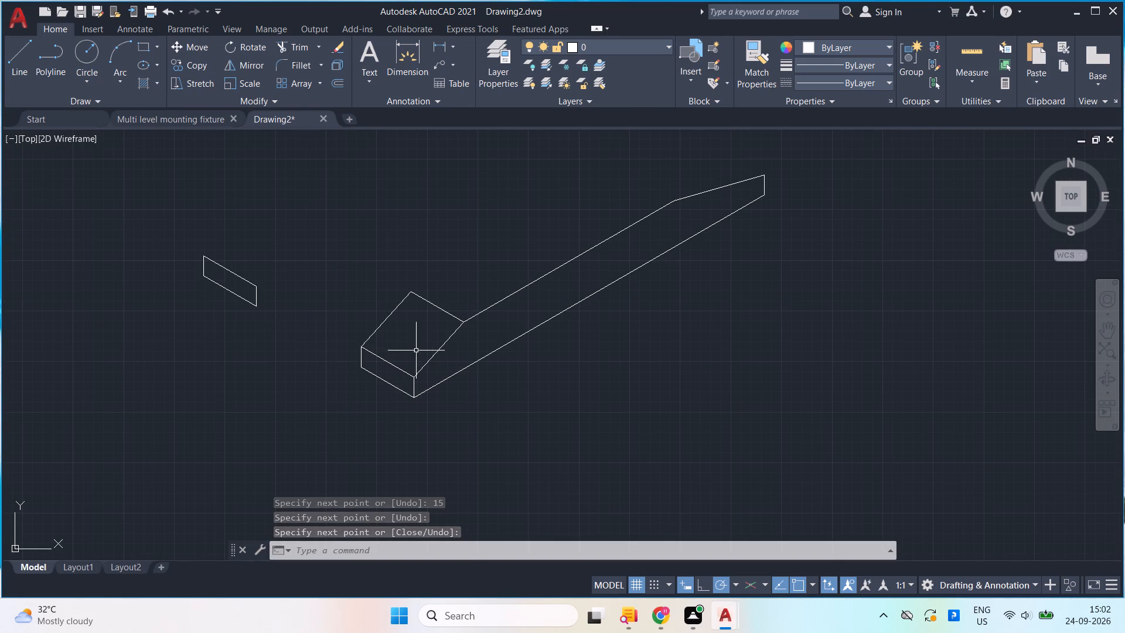
# Copy the sloped face's two slanted edges and upper edge onto the copied end face, matching the inner top corners.
pyautogui.click(425, 360)
pyautogui.click(379, 327)
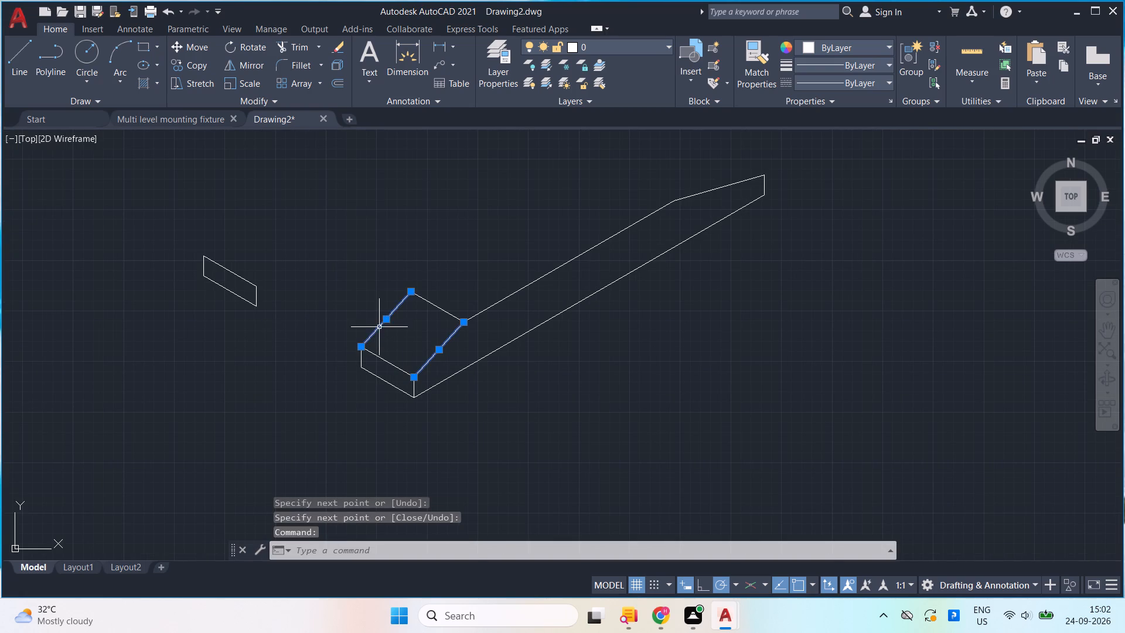
pyautogui.click(434, 306)
pyautogui.write('co')
pyautogui.press('Return')
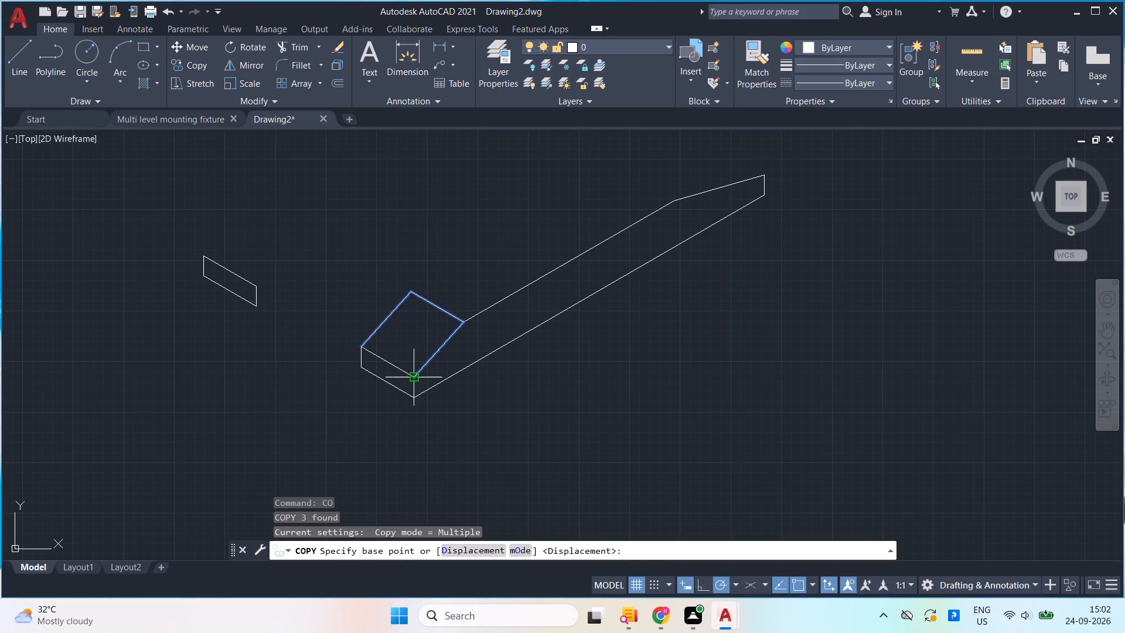
pyautogui.click(414, 379)
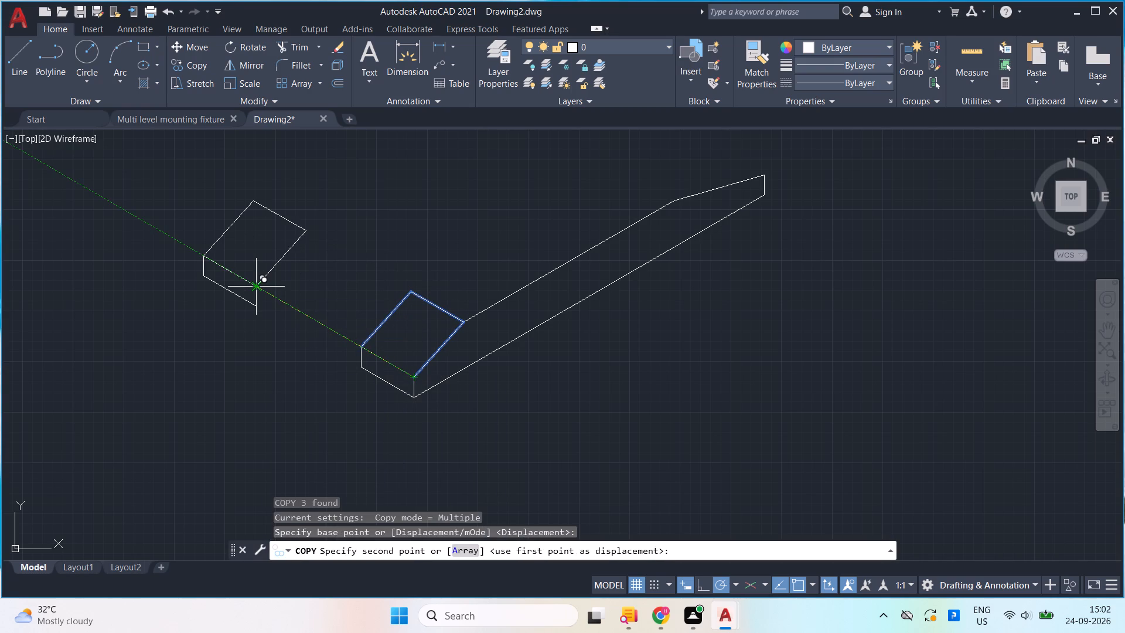
pyautogui.click(255, 283)
pyautogui.press('space')
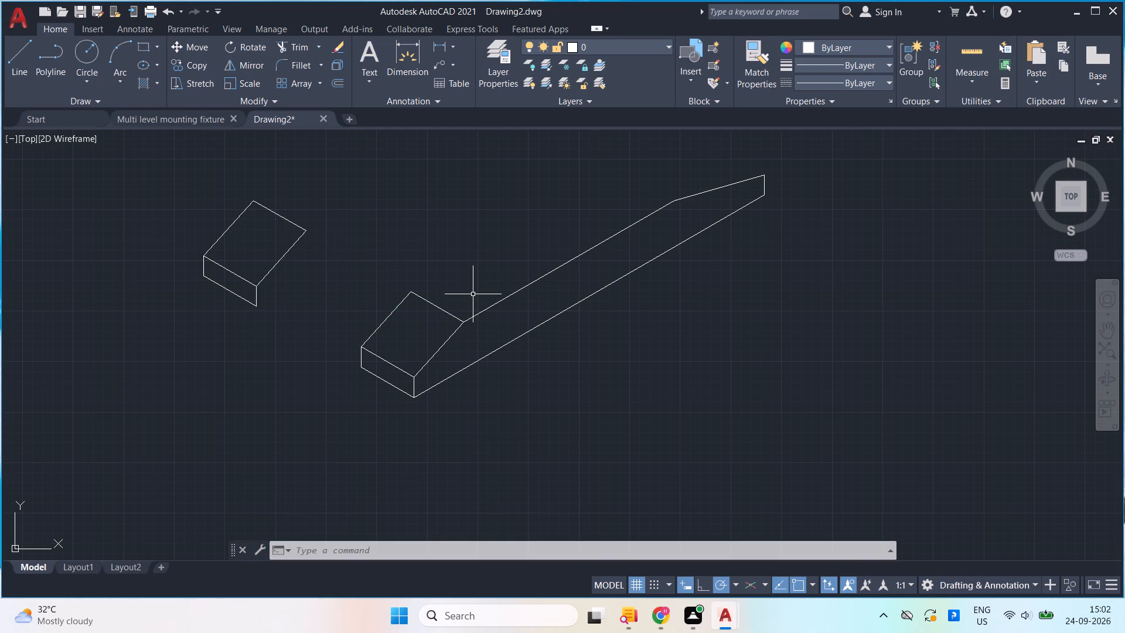
# Extend the original sloped face's upper 15-unit edge along 150° to meet the copied sloped face.
pyautogui.write('ex')
pyautogui.press('Return')
pyautogui.click(433, 303)
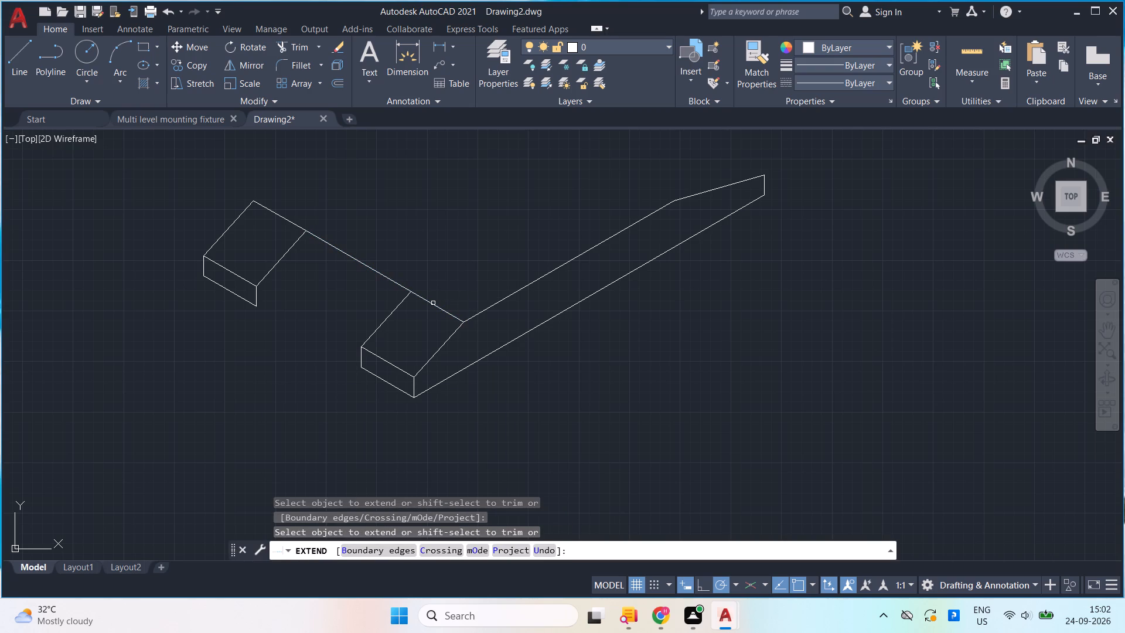
pyautogui.press('space')
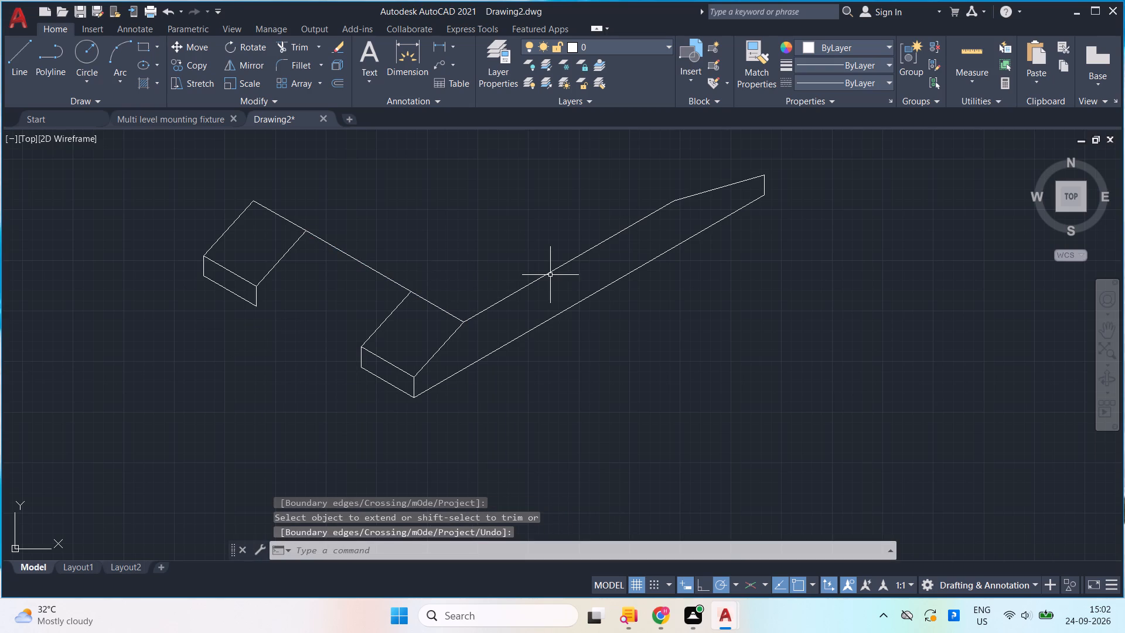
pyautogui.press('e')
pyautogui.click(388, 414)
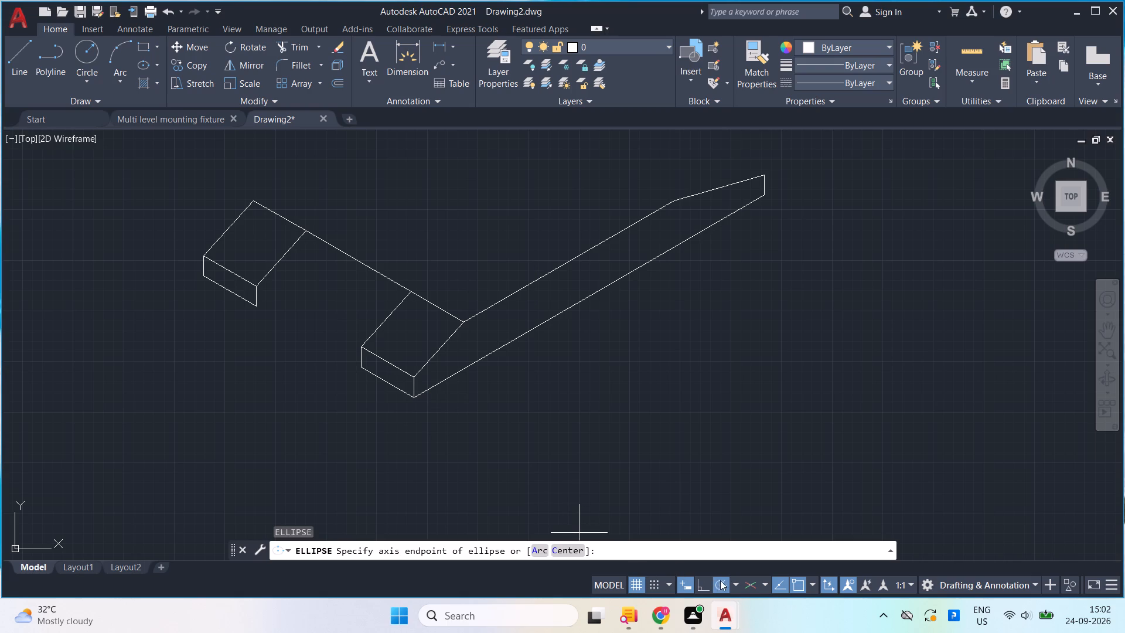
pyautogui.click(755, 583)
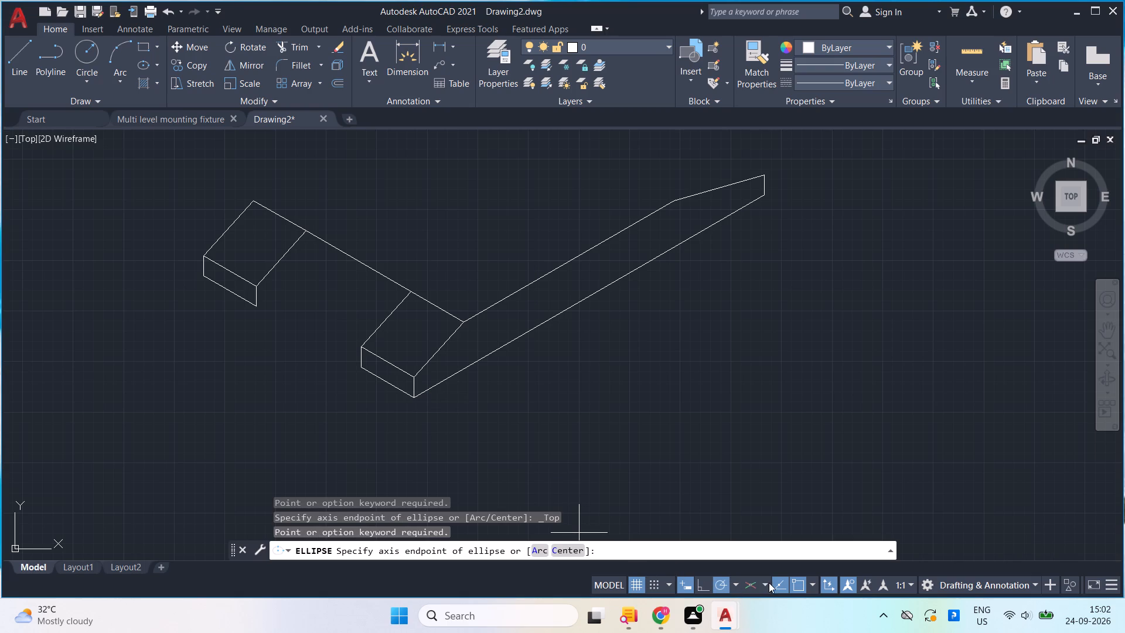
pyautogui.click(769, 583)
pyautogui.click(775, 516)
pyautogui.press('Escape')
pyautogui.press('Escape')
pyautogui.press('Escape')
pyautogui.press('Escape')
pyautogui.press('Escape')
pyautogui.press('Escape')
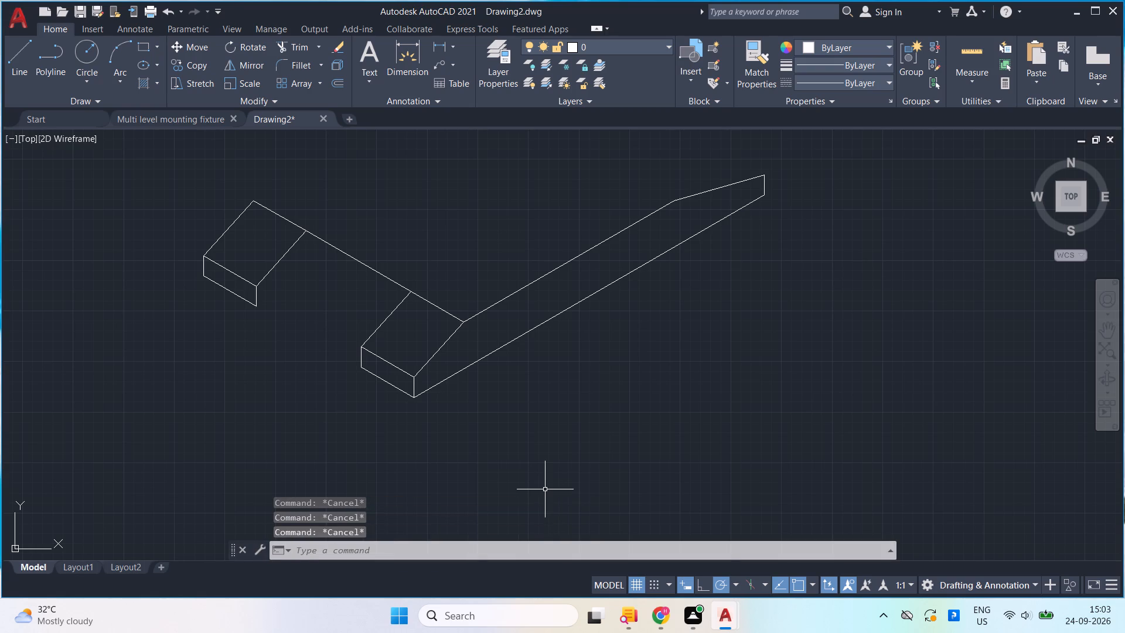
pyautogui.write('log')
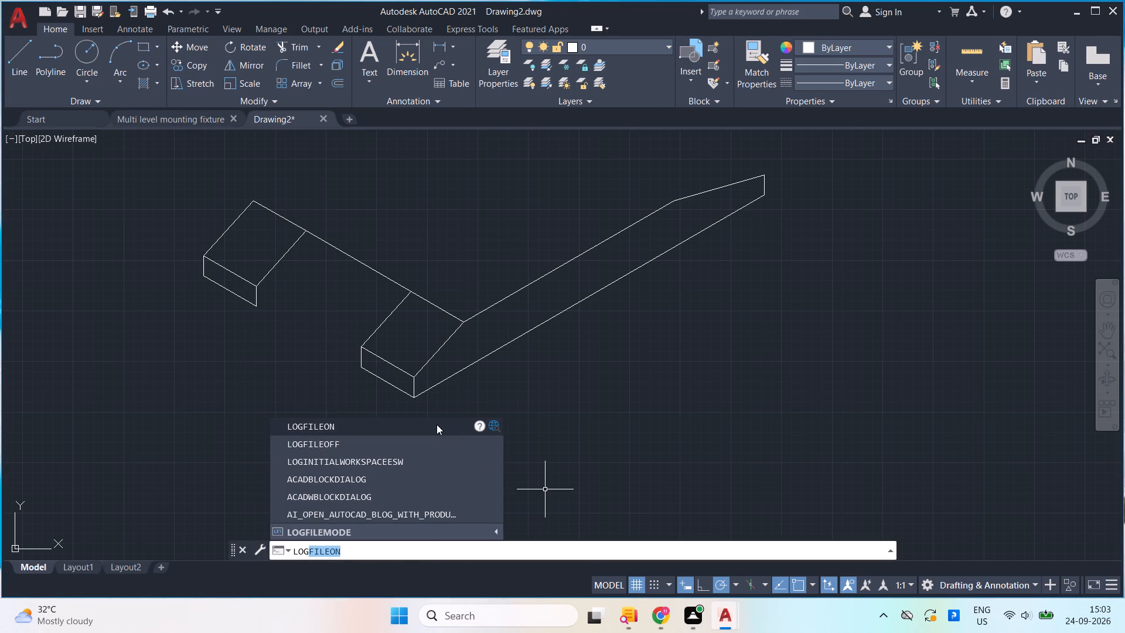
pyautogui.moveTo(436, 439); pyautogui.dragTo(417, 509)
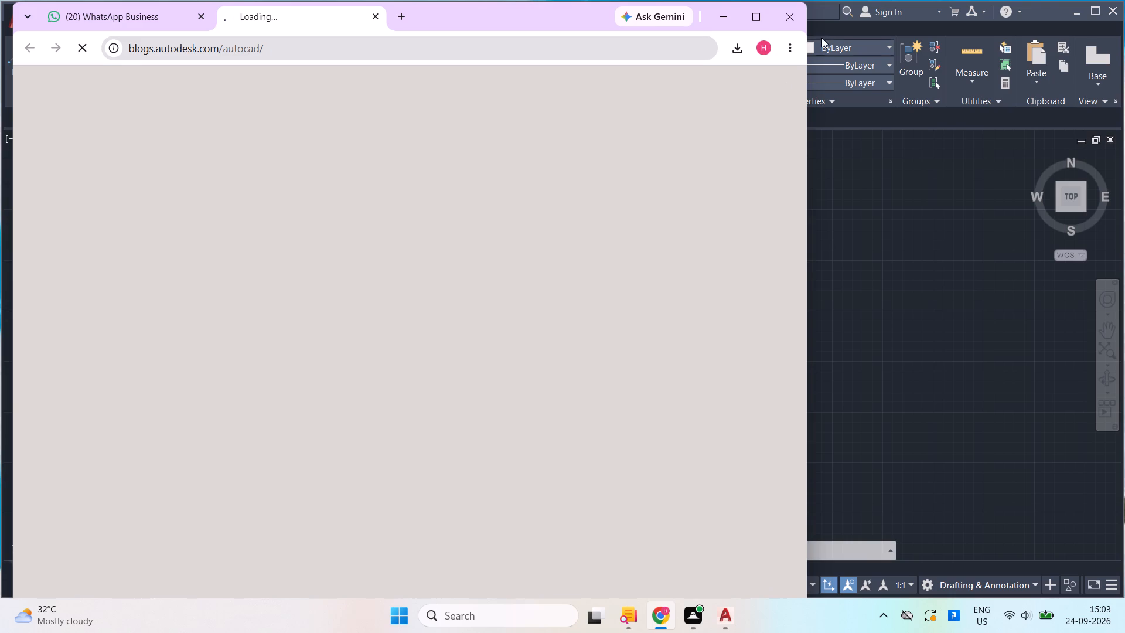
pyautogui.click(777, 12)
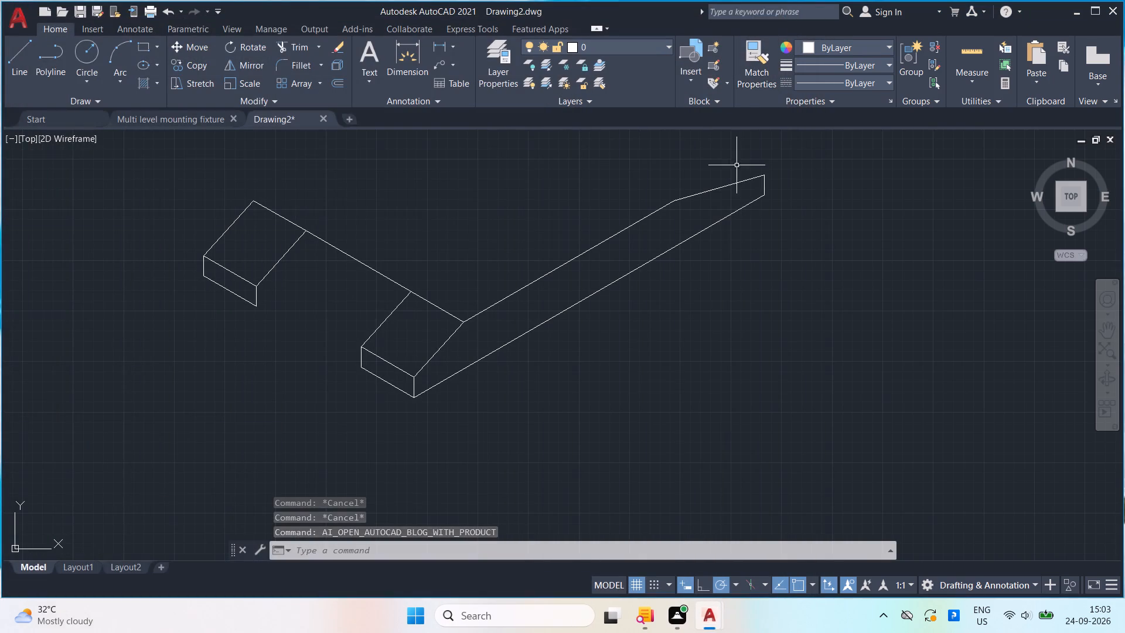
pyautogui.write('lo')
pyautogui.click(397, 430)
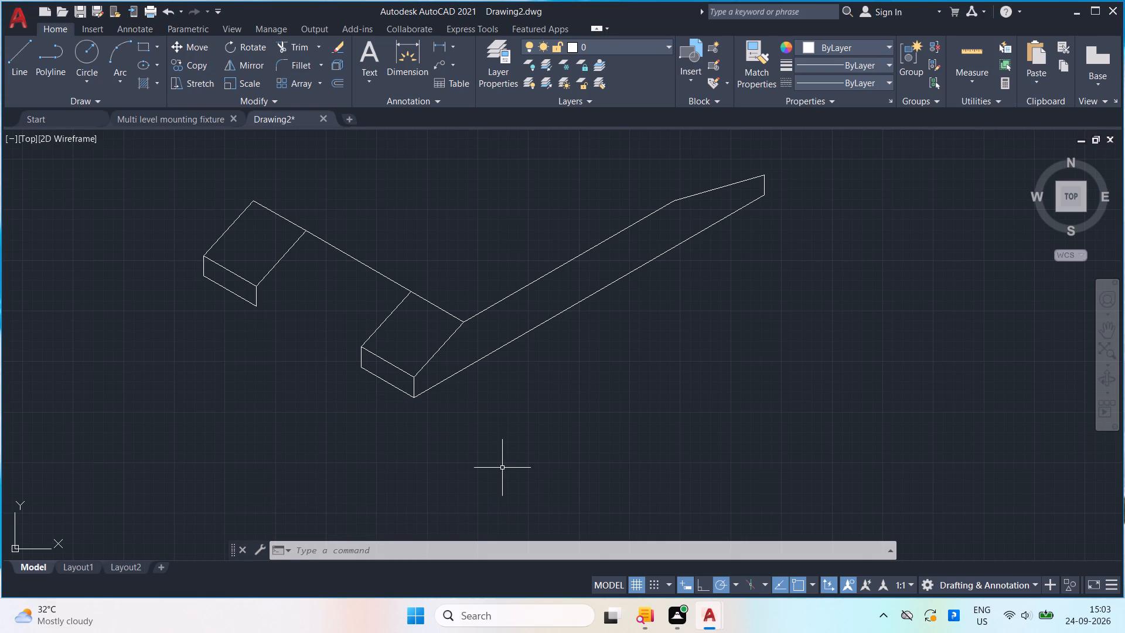
# Set the SNAPSTYL variable to 1 for isometric snap.
pyautogui.scroll(-1, 502, 468)
pyautogui.moveTo(470, 422); pyautogui.dragTo(469, 526, button='middle')
pyautogui.moveTo(478, 473); pyautogui.dragTo(445, 383, button='middle')
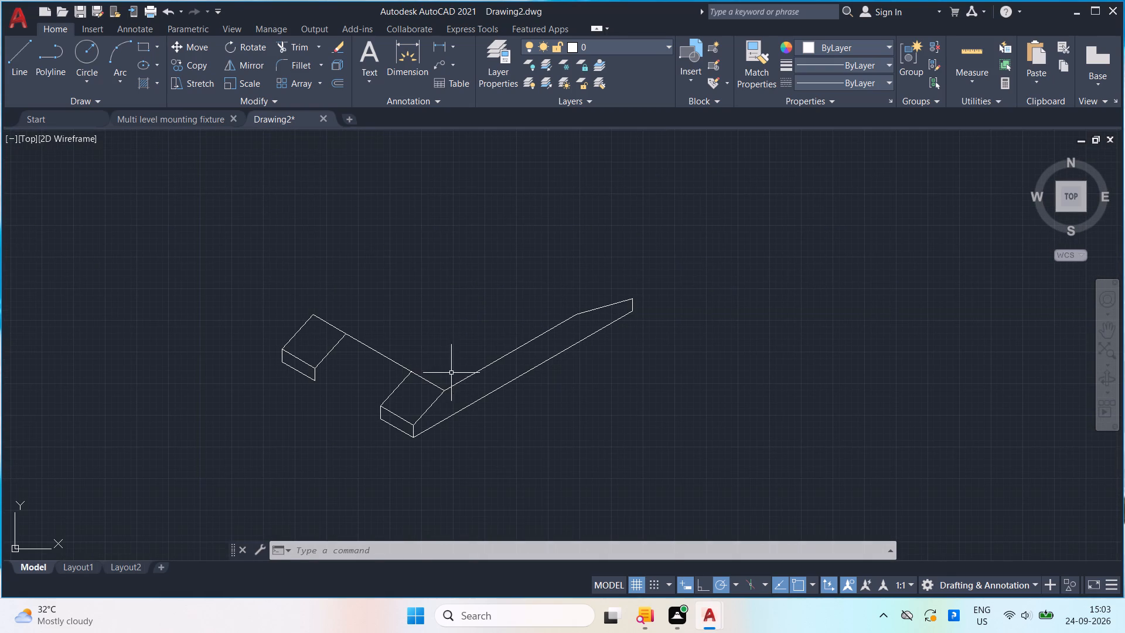
pyautogui.scroll(1, 468, 346)
pyautogui.write('snap')
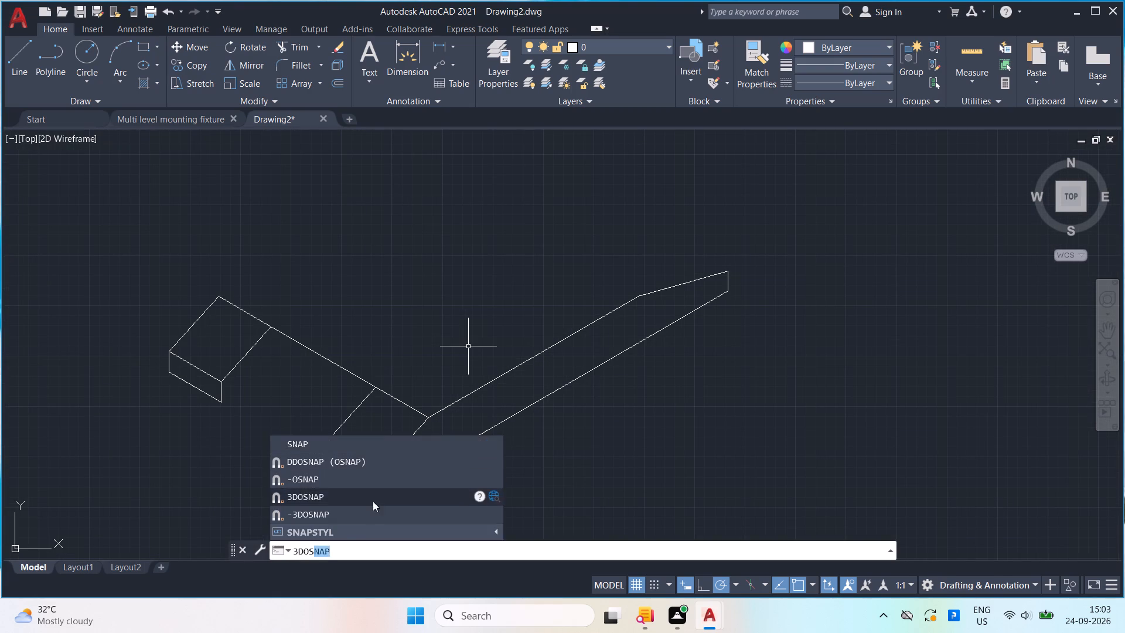
pyautogui.click(306, 535)
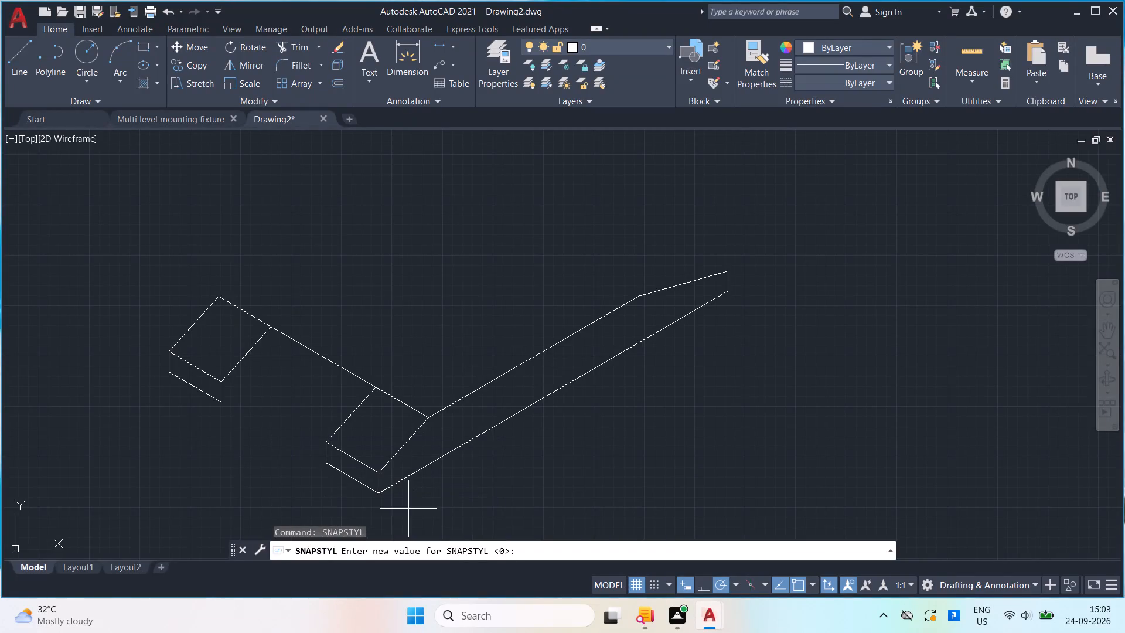
pyautogui.press('1')
pyautogui.press('Return')
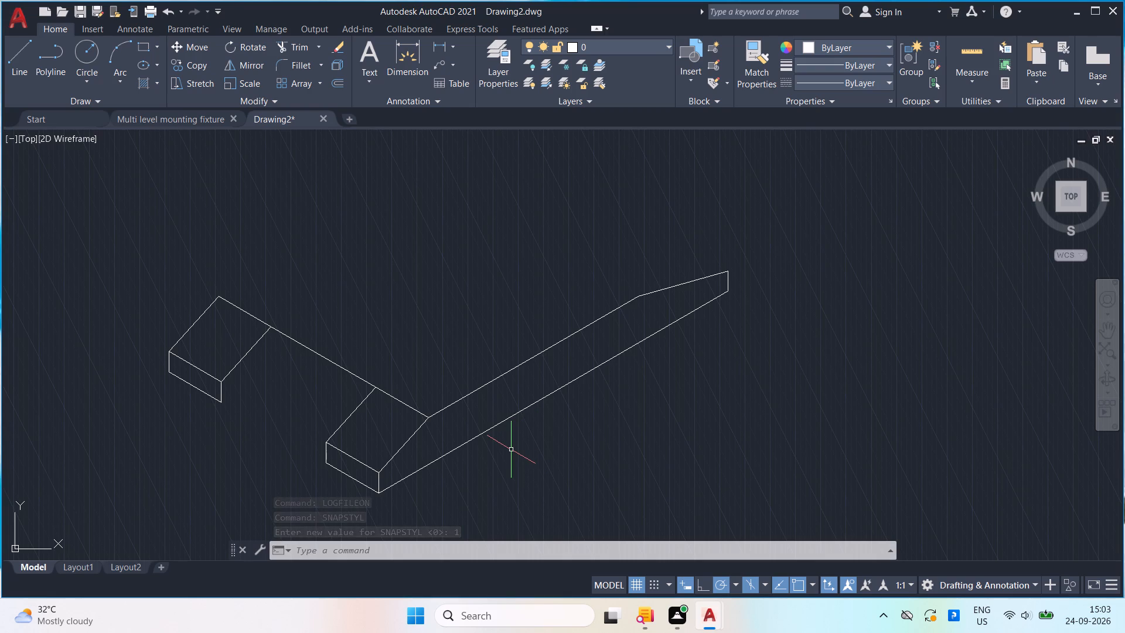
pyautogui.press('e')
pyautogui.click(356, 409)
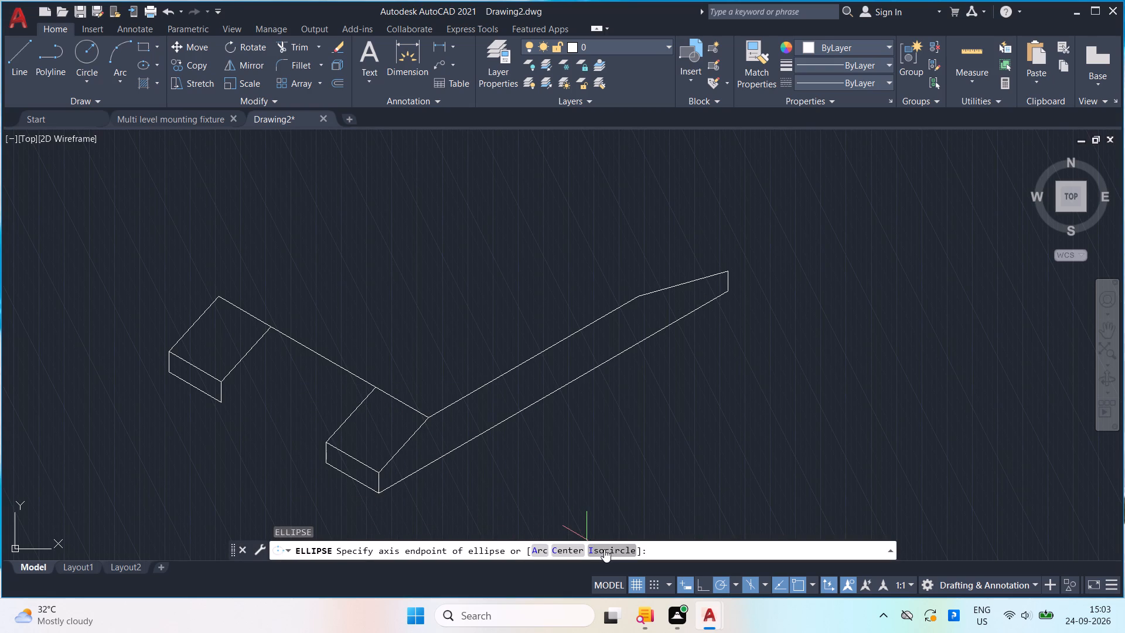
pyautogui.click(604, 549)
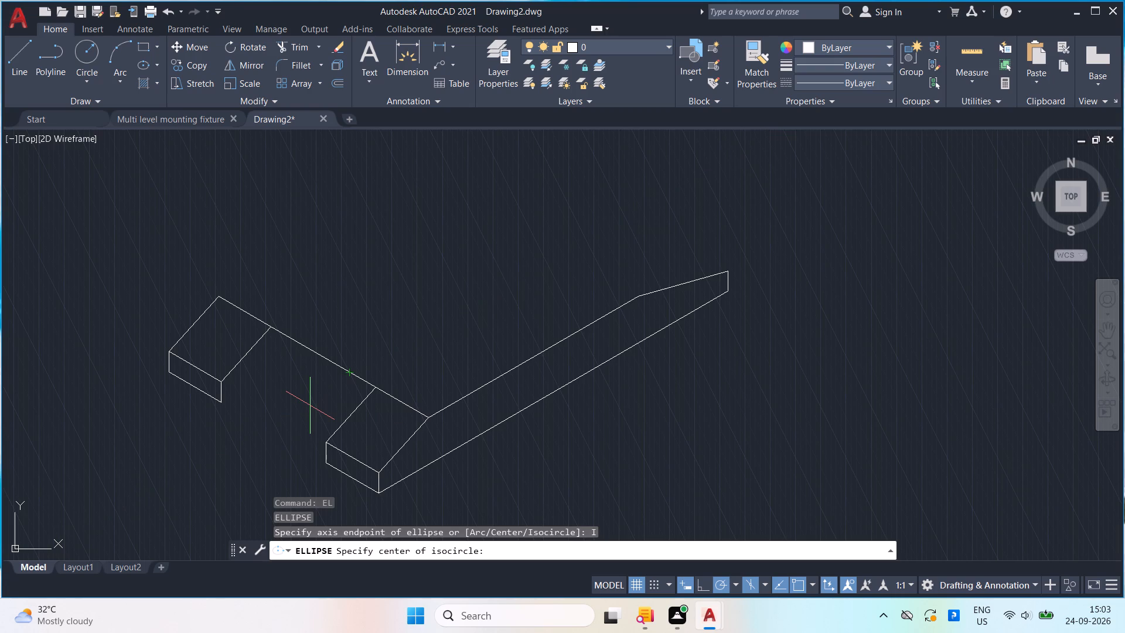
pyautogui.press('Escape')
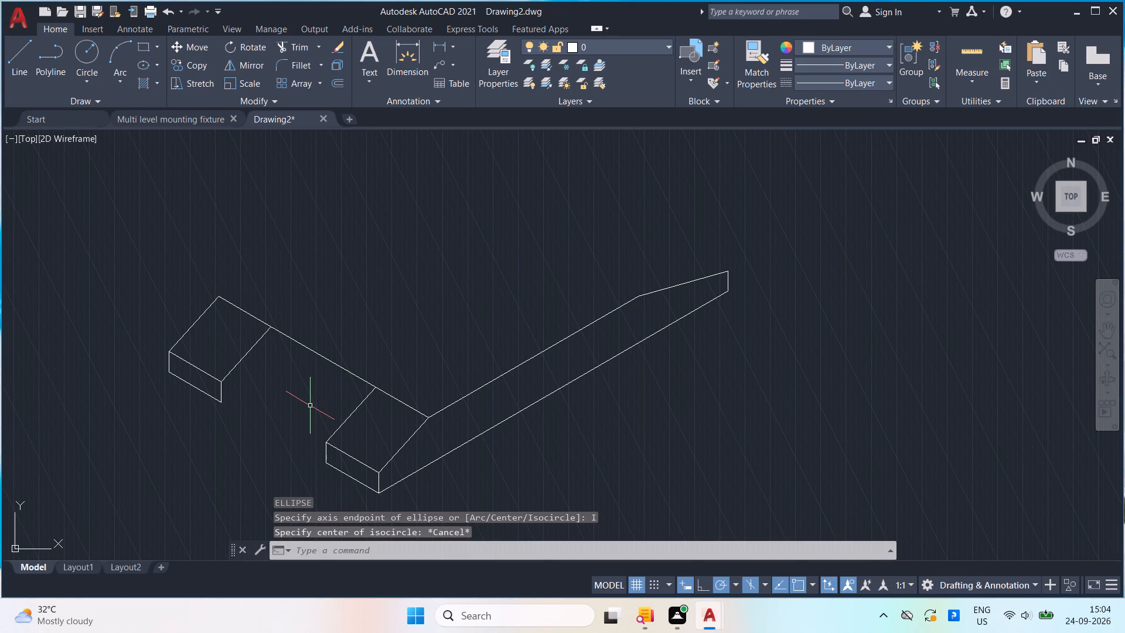
# Draw a 15-unit-radius isocircle centred 15 units along 150° from the original sloped block's inner top corner, between the two end blocks.
pyautogui.press('e')
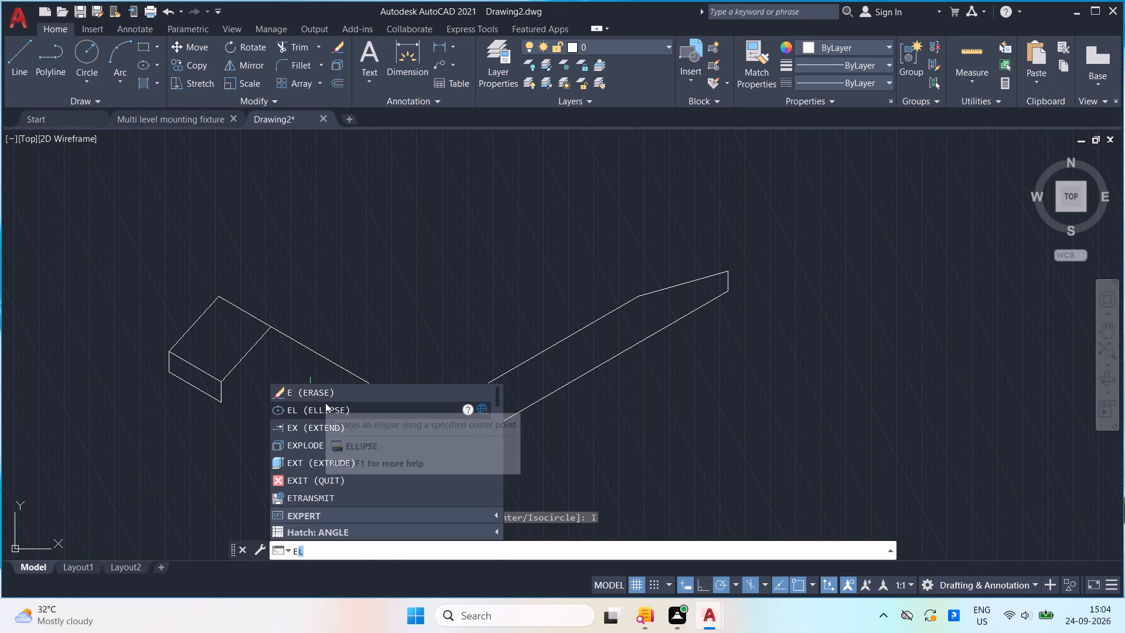
pyautogui.click(325, 403)
pyautogui.click(614, 549)
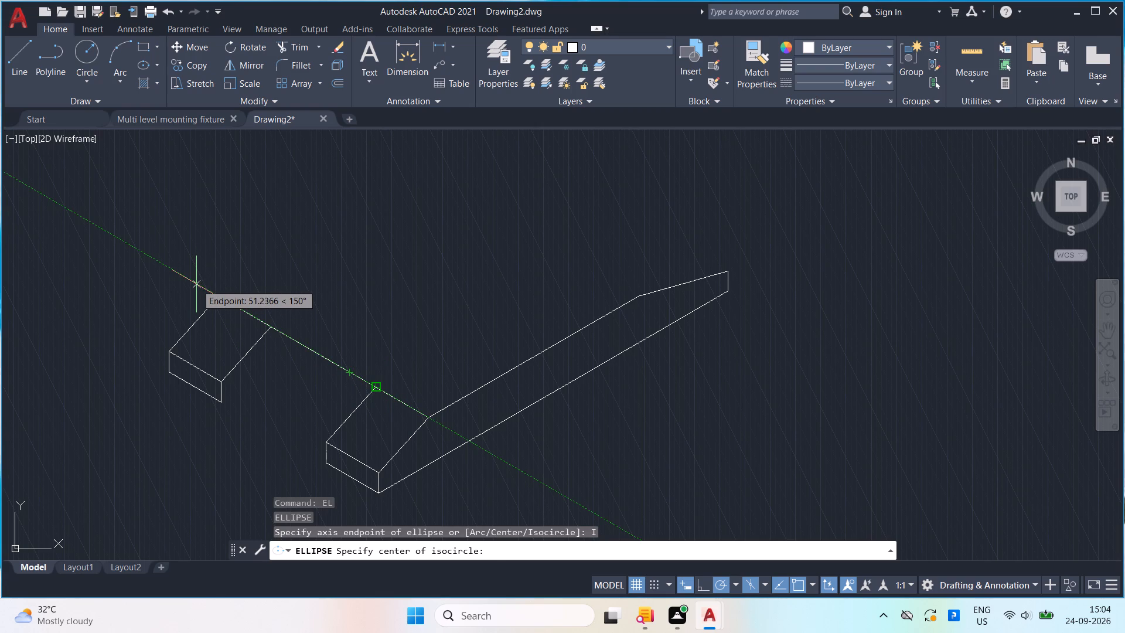
pyautogui.write('15')
pyautogui.press('Return')
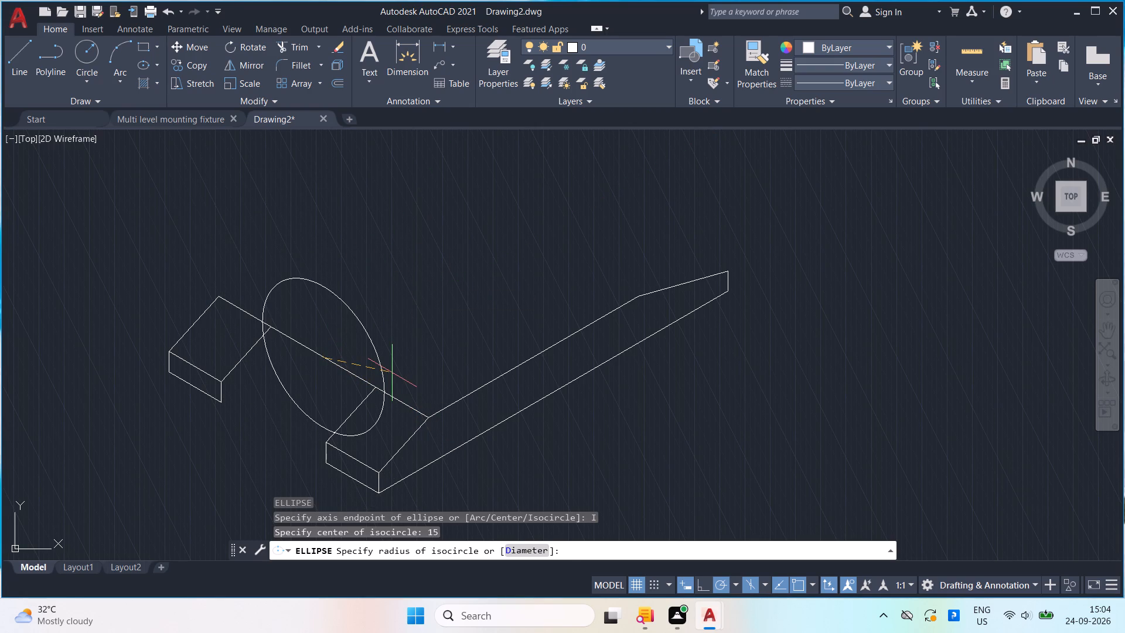
pyautogui.write('15')
pyautogui.press('Return')
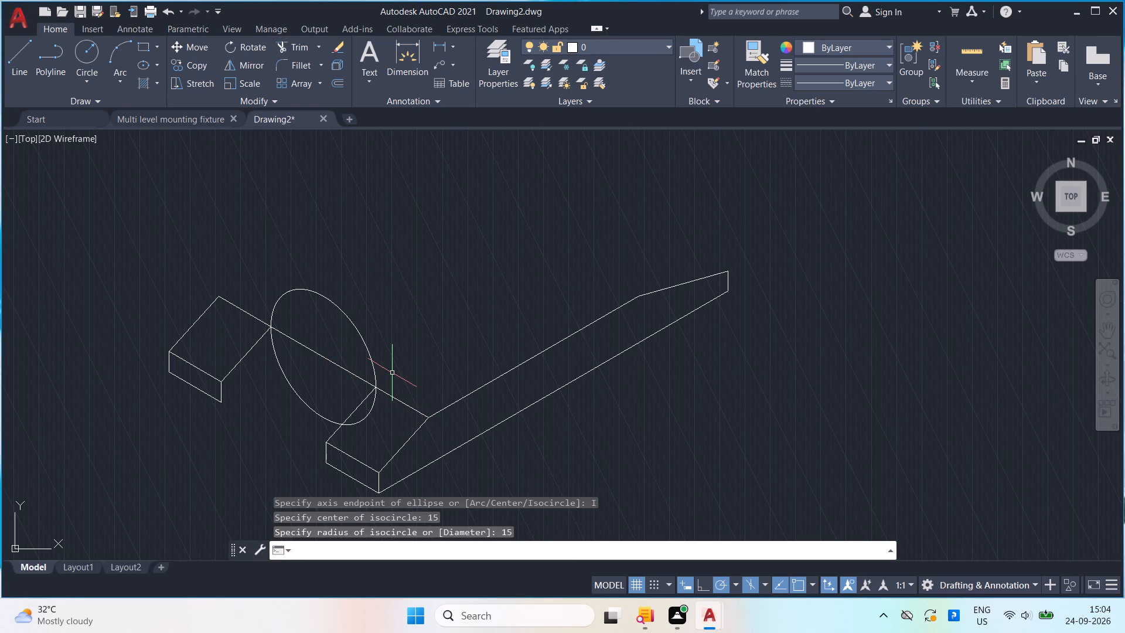
# Trim away the isocircle's lower half and the straight edge spanning it, leaving the upper arc between the two blocks.
pyautogui.write('tr')
pyautogui.press('Return')
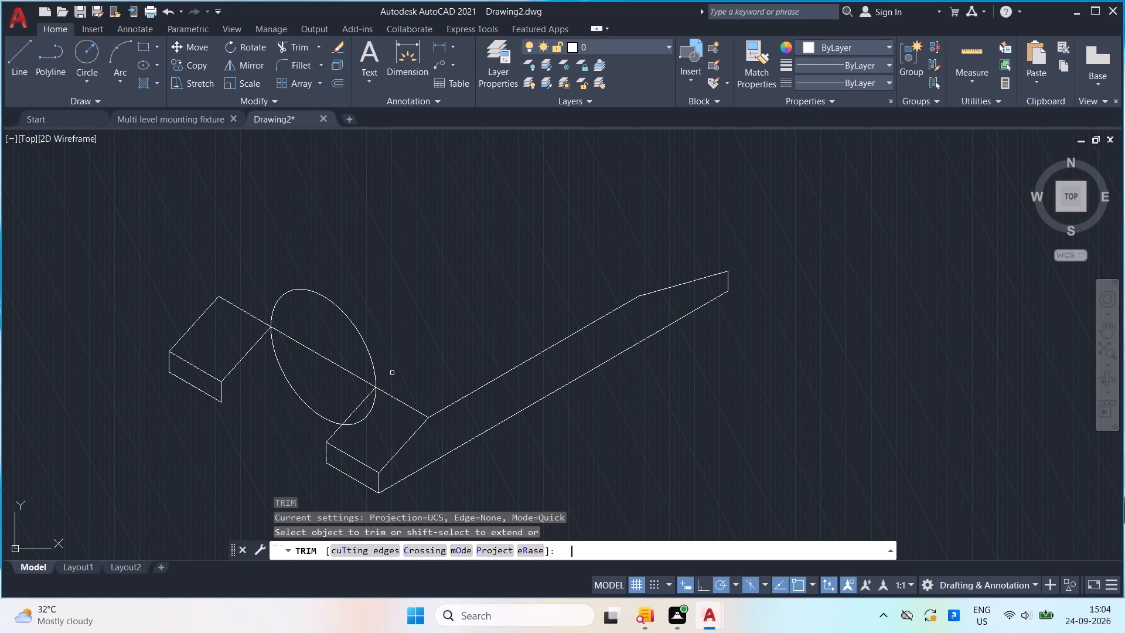
pyautogui.moveTo(241, 453); pyautogui.dragTo(326, 397)
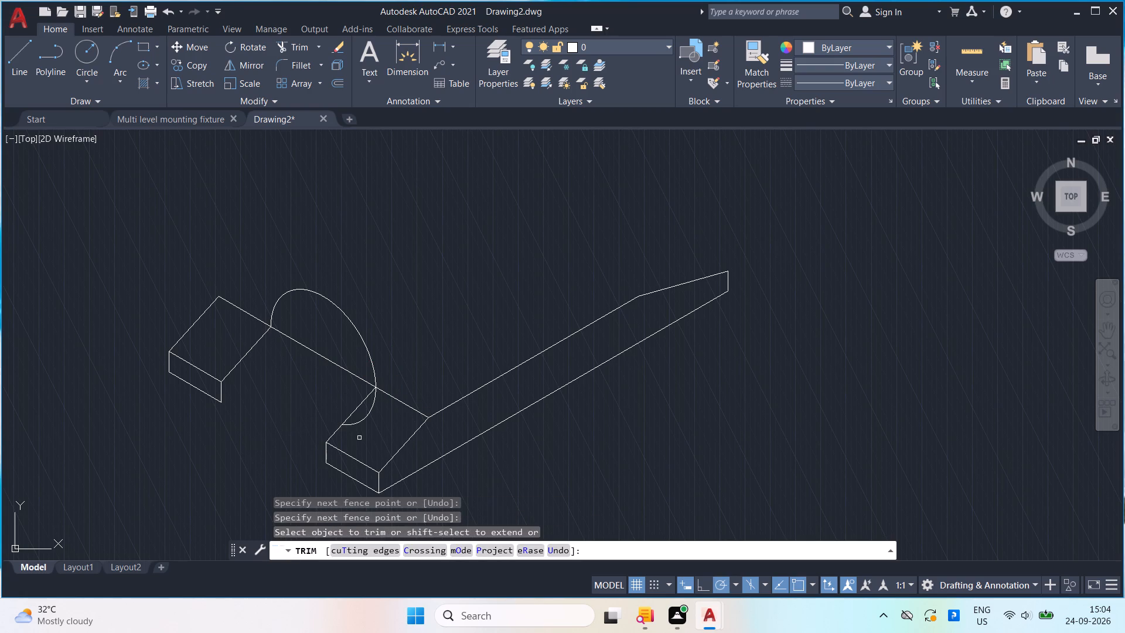
pyautogui.moveTo(359, 438); pyautogui.dragTo(371, 401)
pyautogui.moveTo(311, 399); pyautogui.dragTo(315, 389)
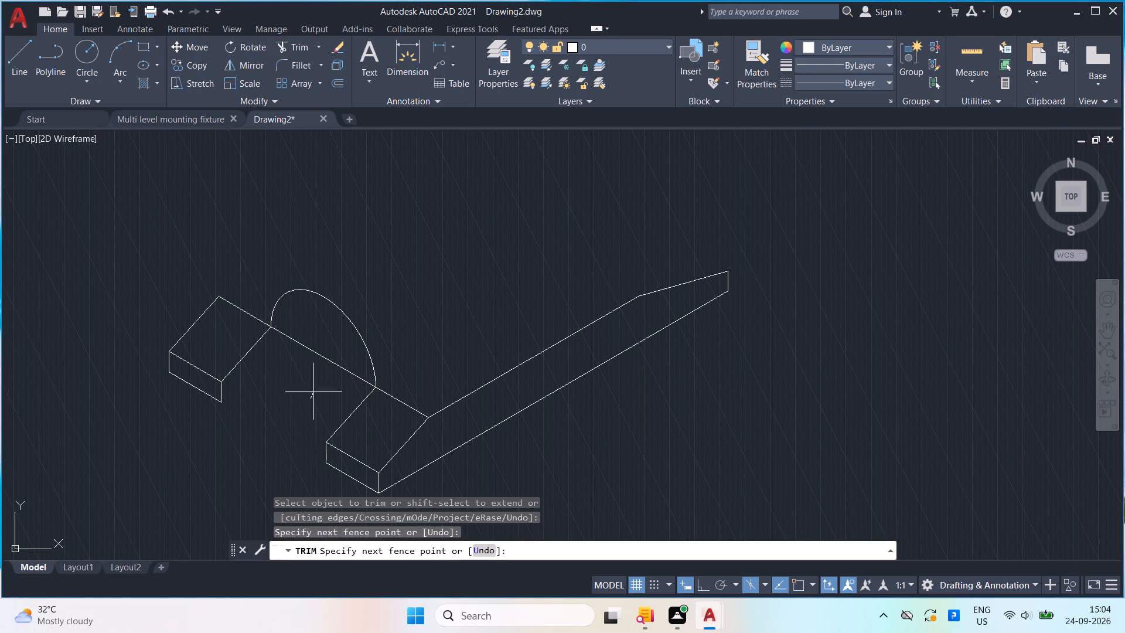
pyautogui.moveTo(315, 389); pyautogui.dragTo(334, 349)
pyautogui.scroll(-1, 331, 366)
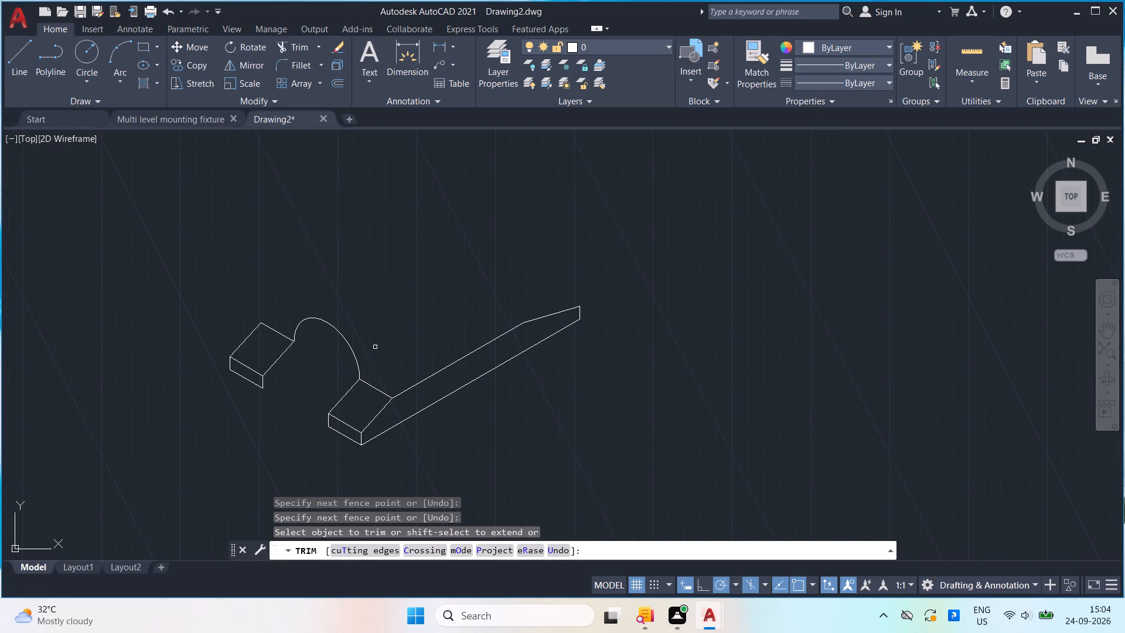
pyautogui.scroll(1, 422, 333)
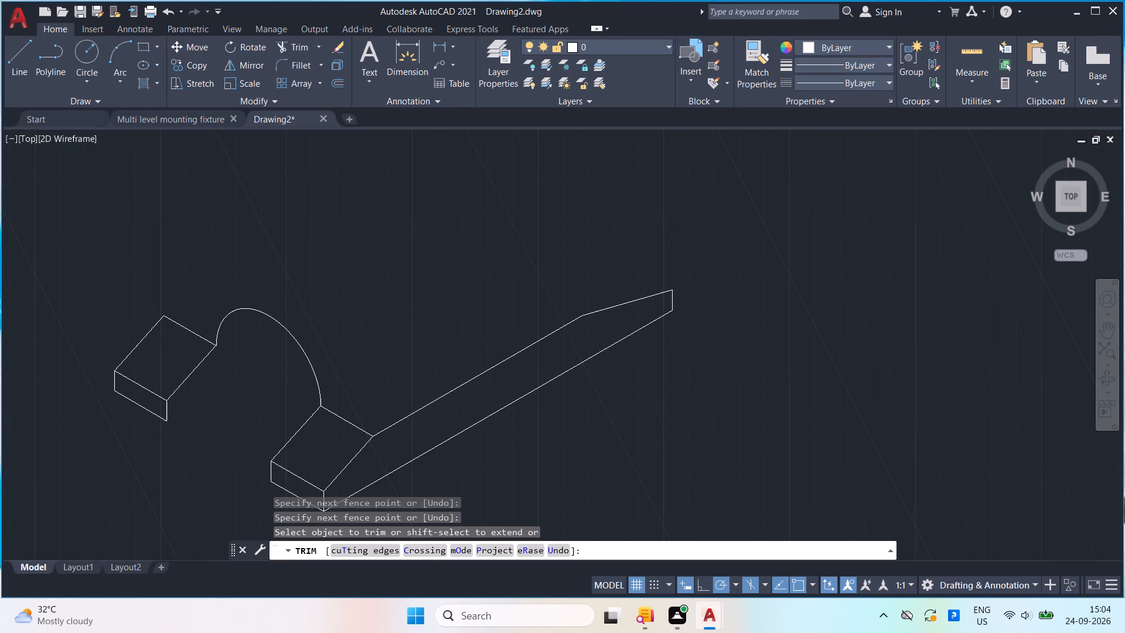
pyautogui.press('Escape')
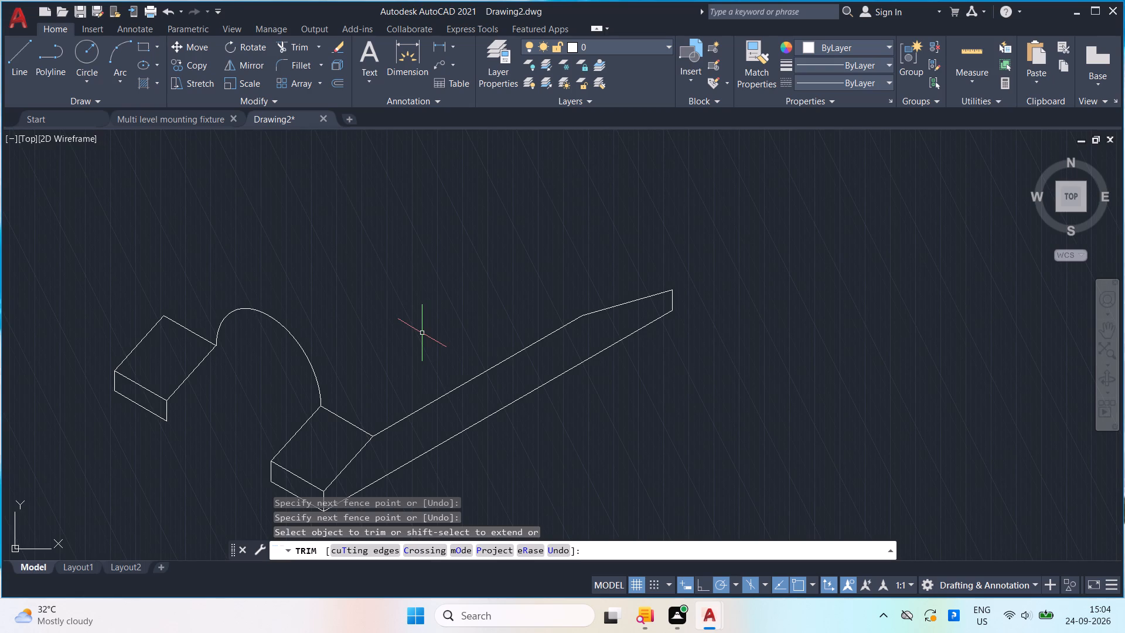
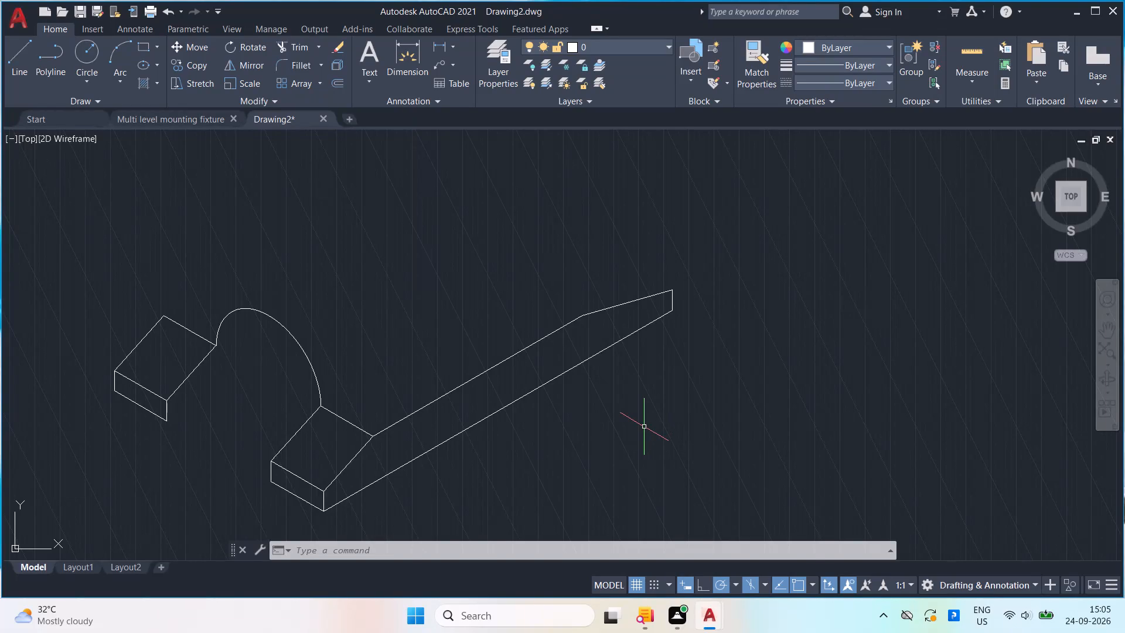
# Draw a 45-unit vertical construction line upward from the midpoint of the profile's long upper edge.
pyautogui.press('l')
pyautogui.press('Return')
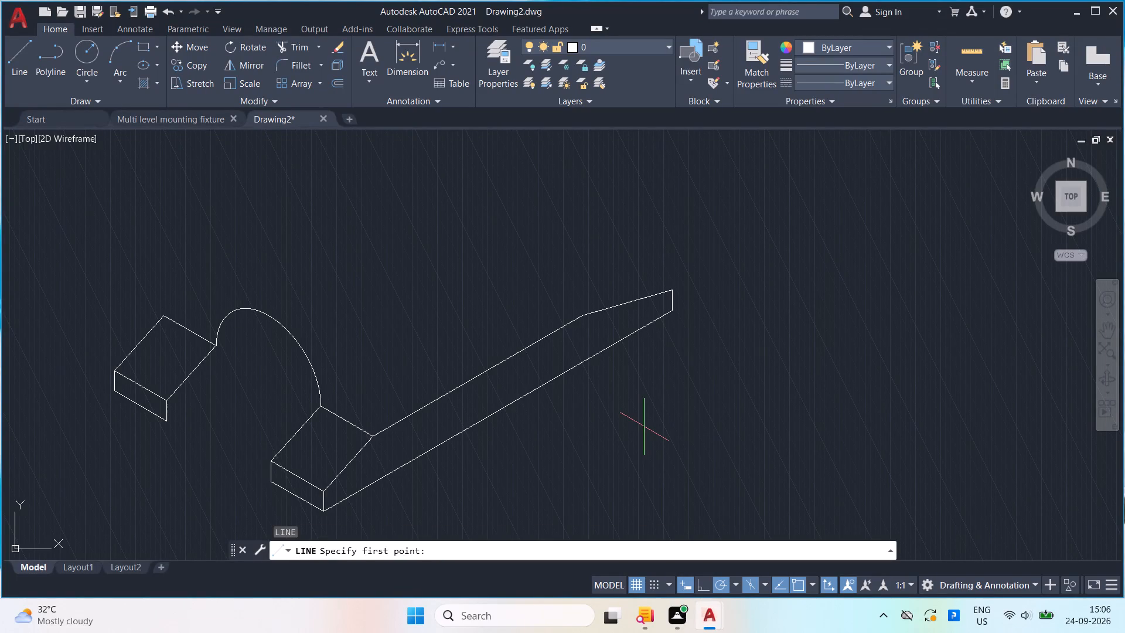
pyautogui.click(479, 377)
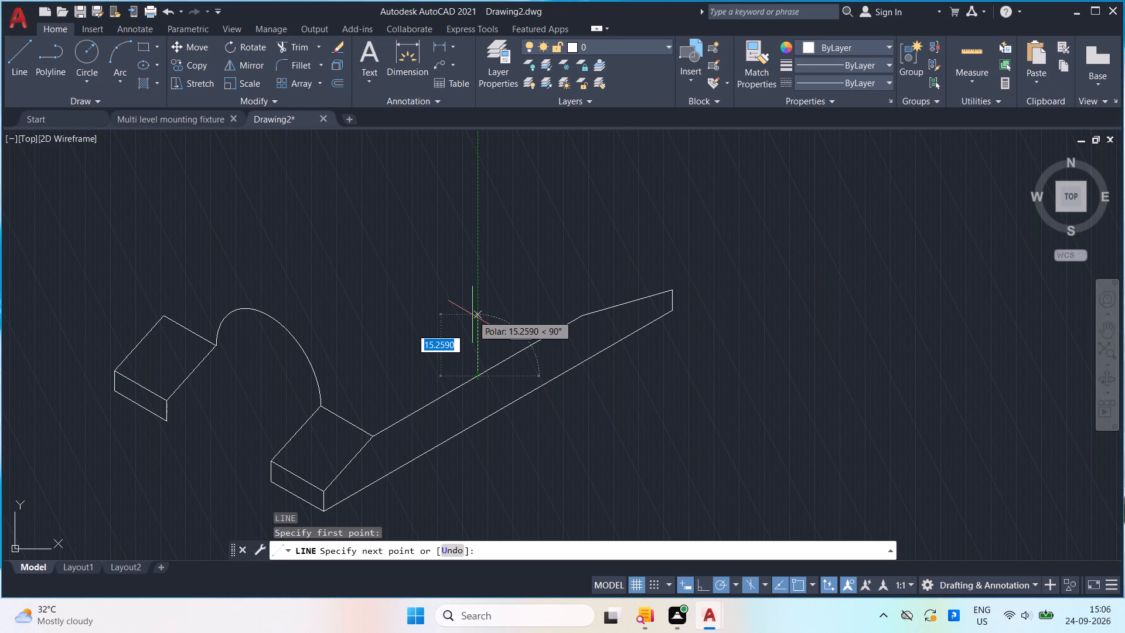
pyautogui.write('45')
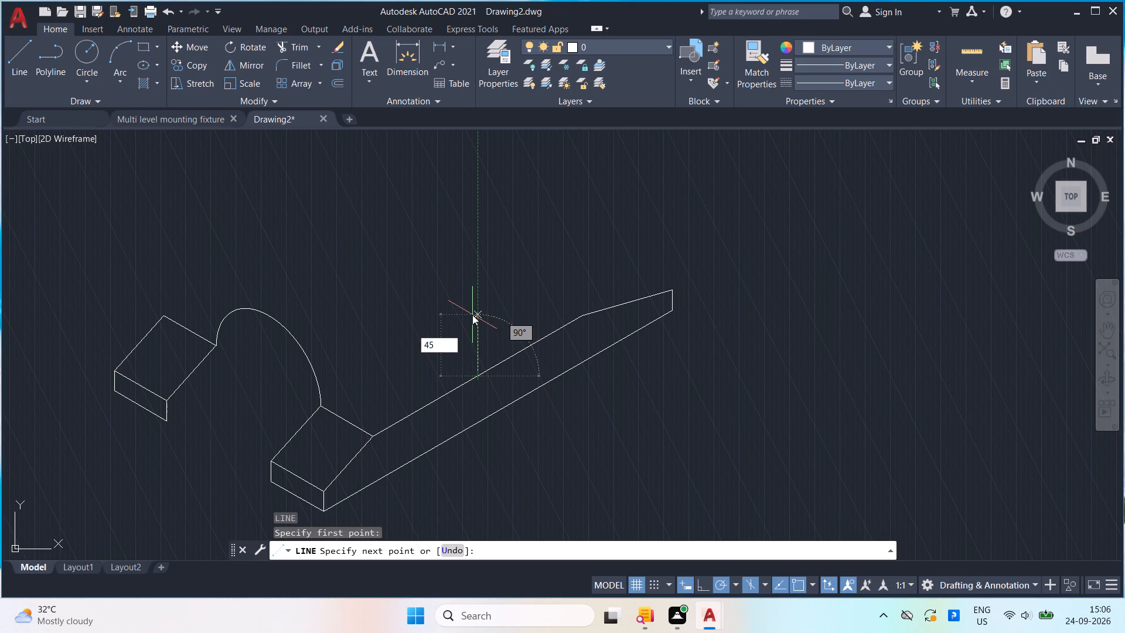
pyautogui.press('Return')
pyautogui.scroll(-2, 467, 314)
pyautogui.moveTo(467, 314); pyautogui.dragTo(447, 329, button='middle')
pyautogui.press('space')
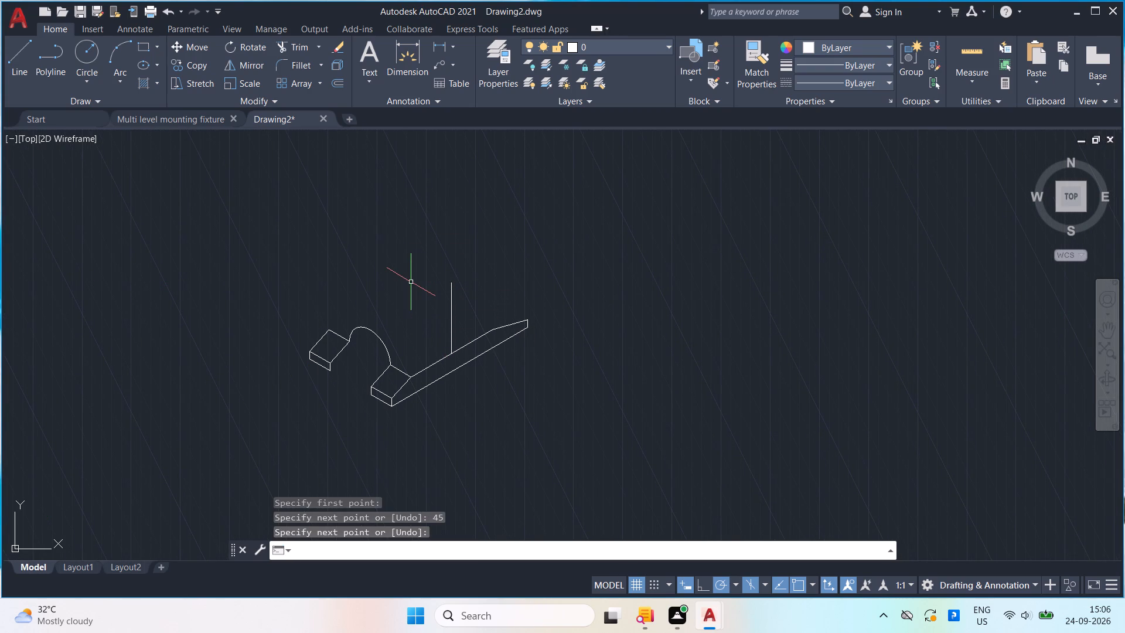
# Draw a closed isometric rectangle, 25 units along 30° and 20 units high, with its top edge centred on the construction line's upper end.
pyautogui.press('l')
pyautogui.press('Return')
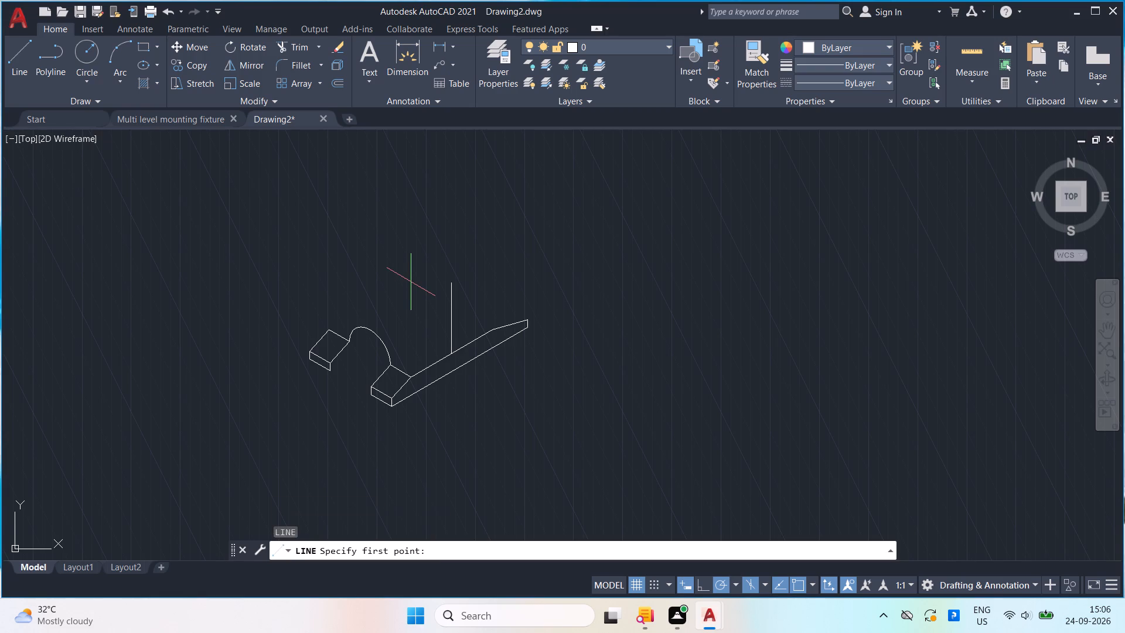
pyautogui.click(452, 286)
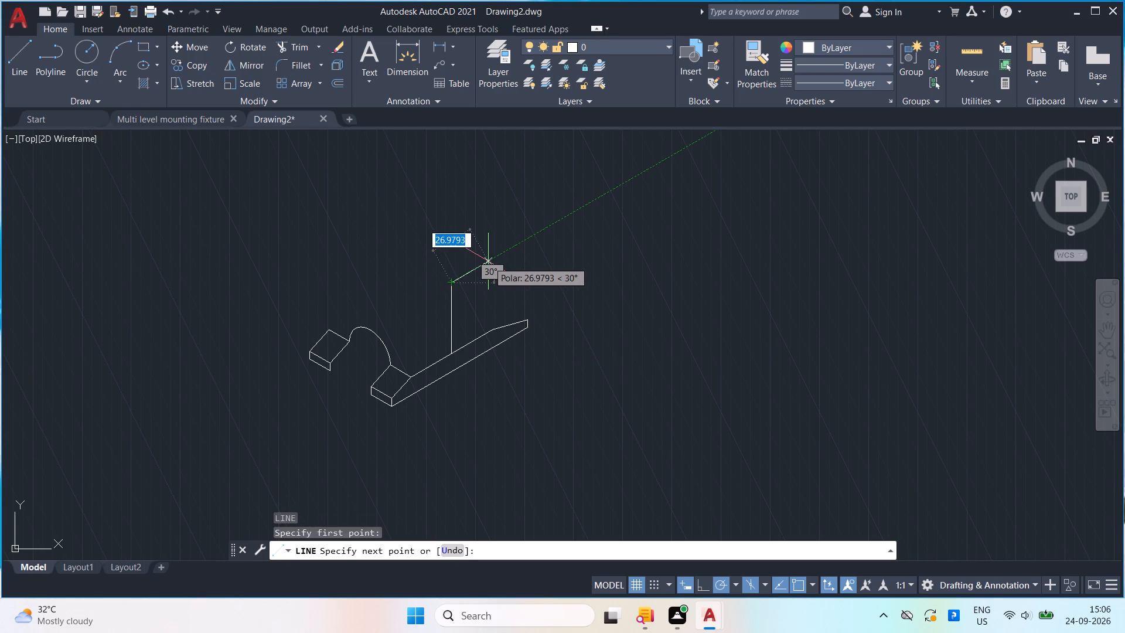
pyautogui.write('12')
pyautogui.write('.5')
pyautogui.press('Return')
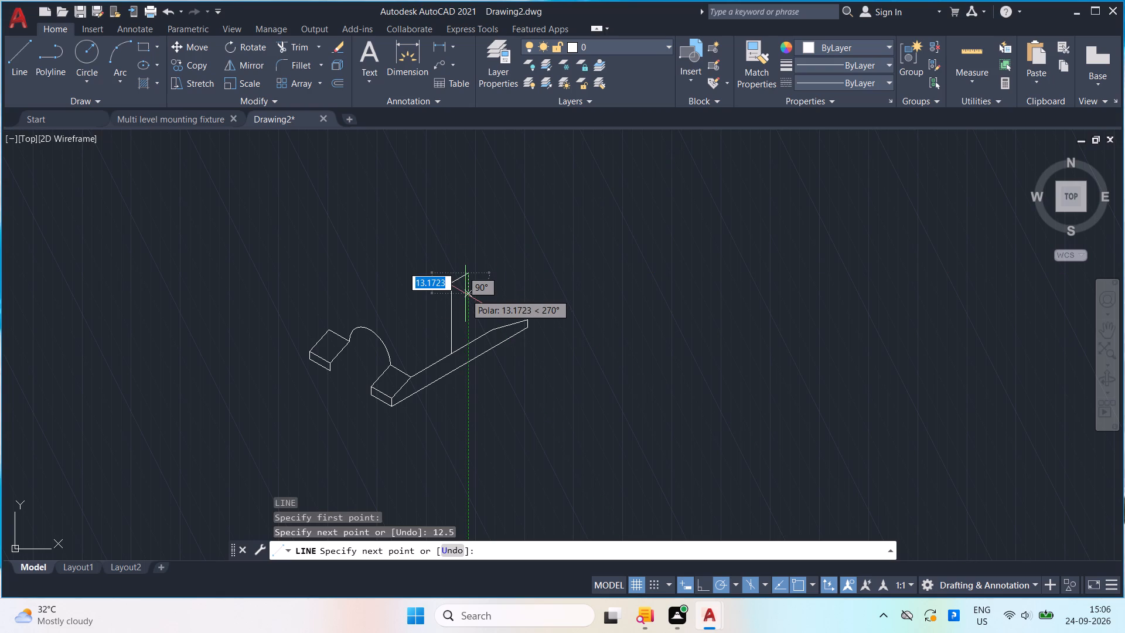
pyautogui.write('20')
pyautogui.press('Return')
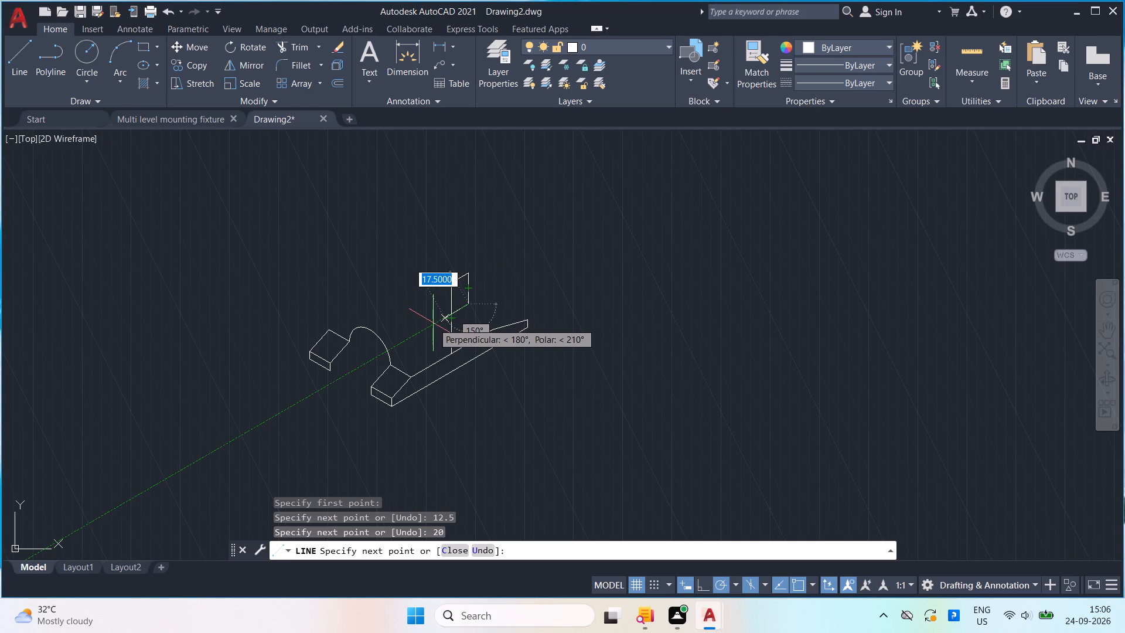
pyautogui.write('25')
pyautogui.press('Return')
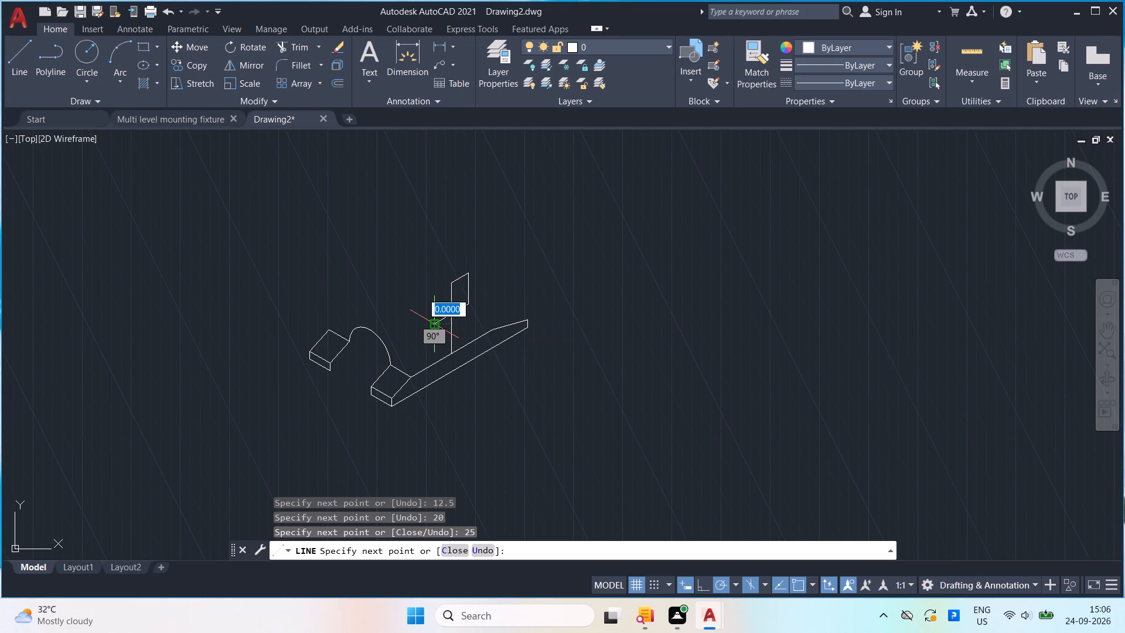
pyautogui.write('20')
pyautogui.press('Return')
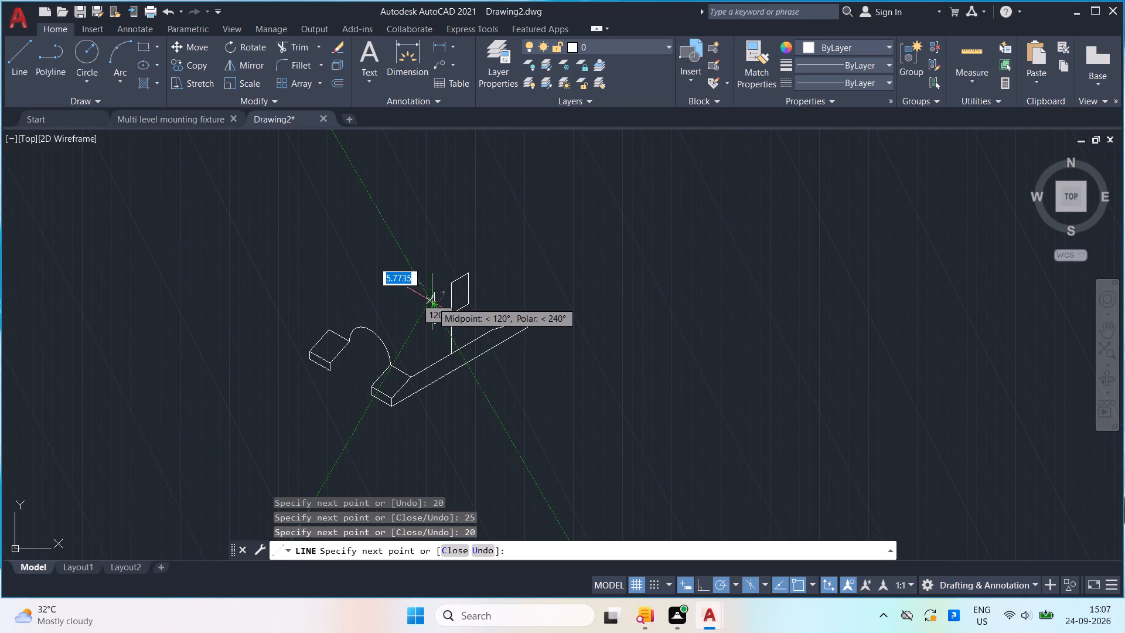
pyautogui.click(449, 283)
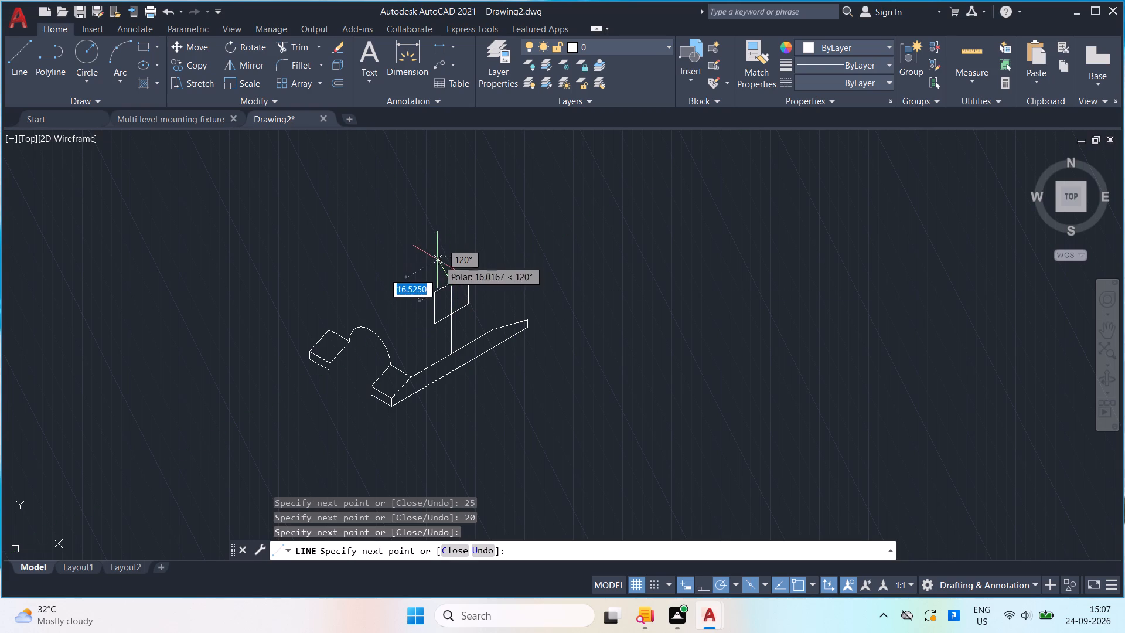
pyautogui.press('space')
# Trim away the vertical construction line both inside and below the isometric rectangle.
pyautogui.write('tr')
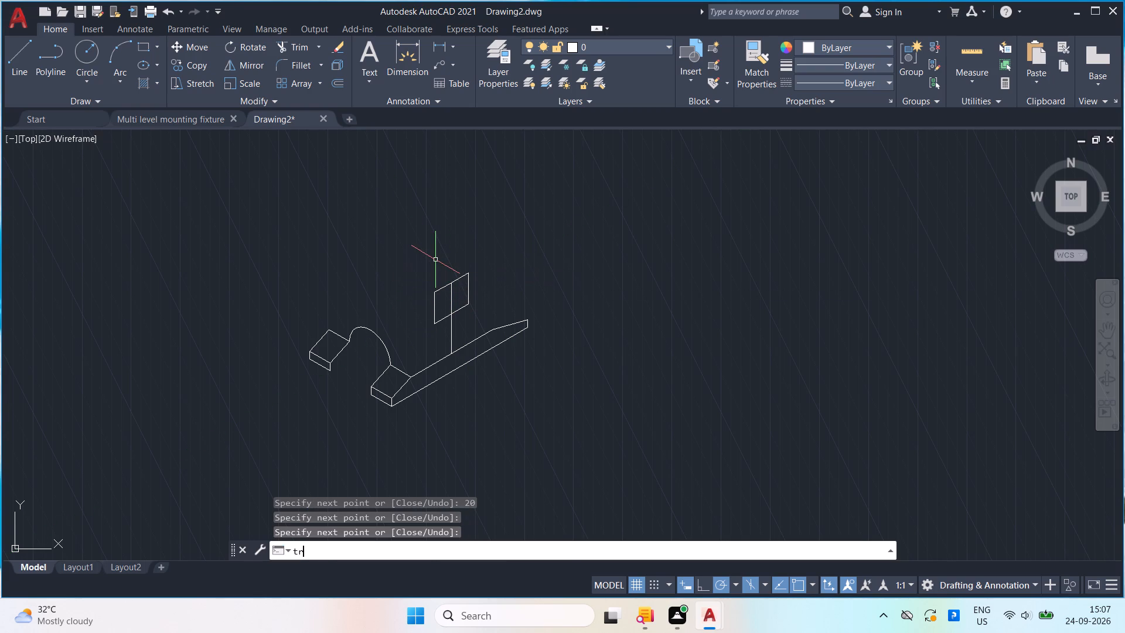
pyautogui.press('Return')
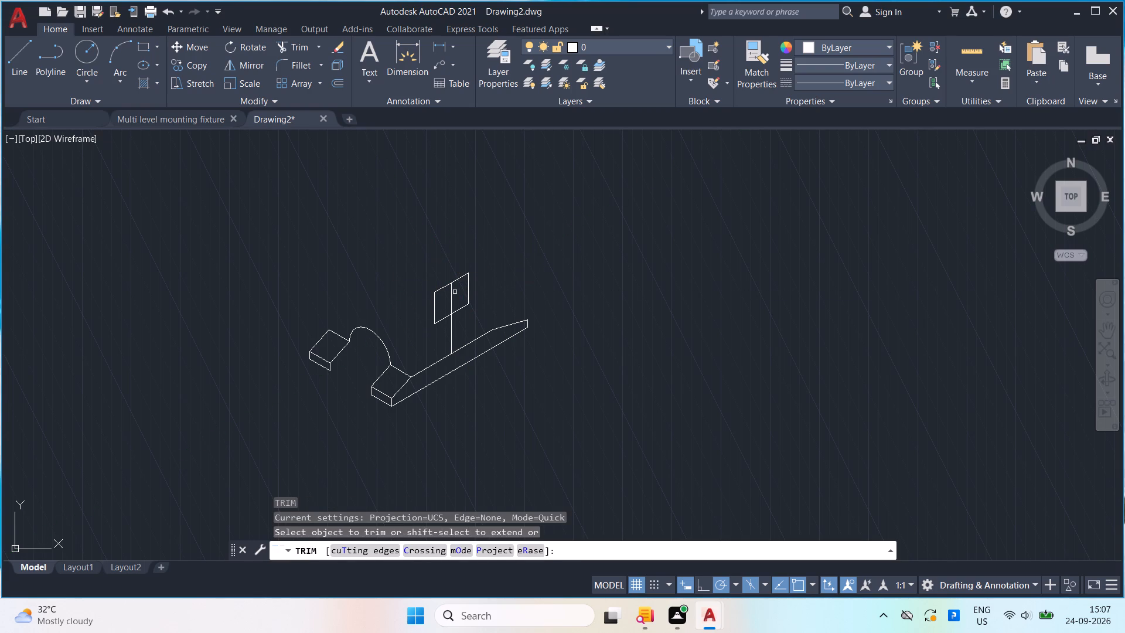
pyautogui.moveTo(455, 292); pyautogui.dragTo(445, 304)
pyautogui.moveTo(464, 321); pyautogui.dragTo(436, 340)
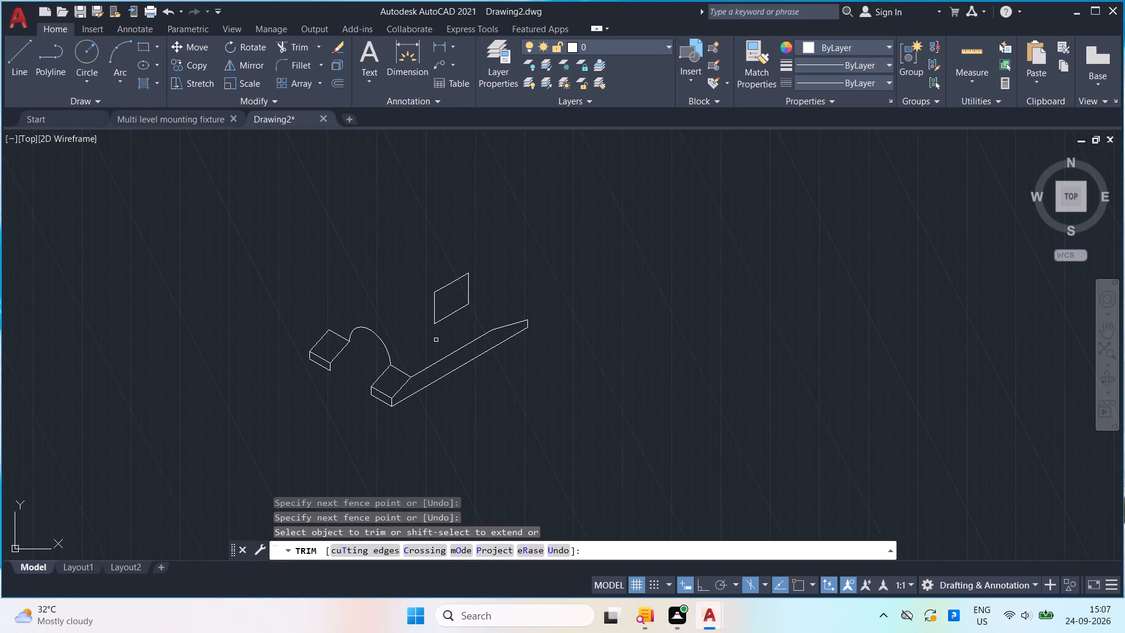
pyautogui.press('Escape')
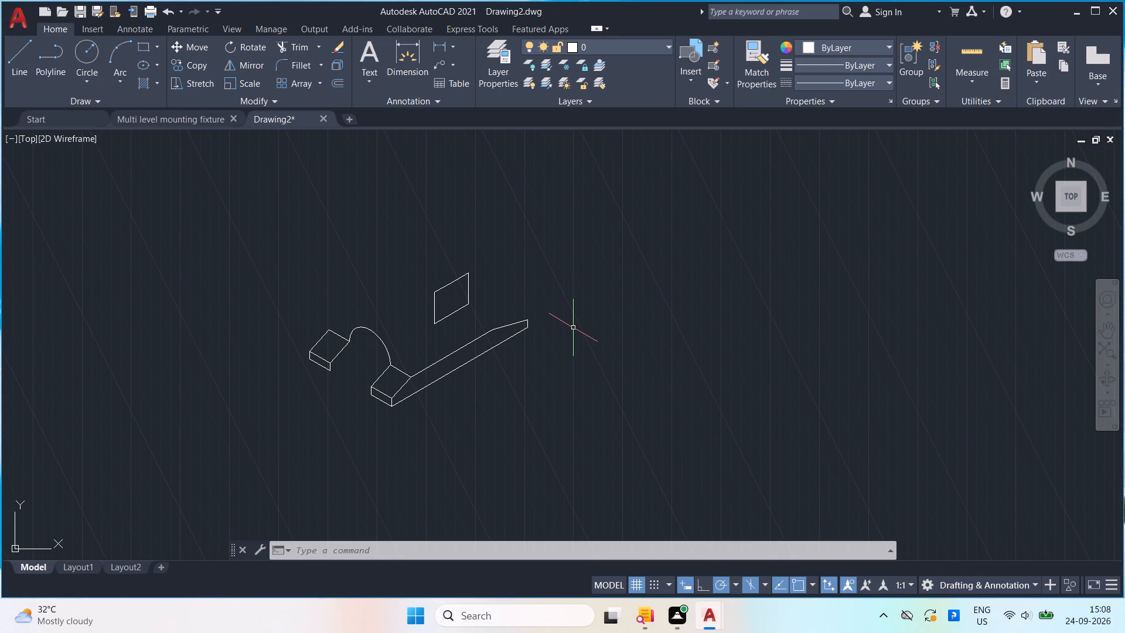
# Draw a 30-unit vertical line upward from the long upper edge's endpoint at the sloped end block.
pyautogui.press('l')
pyautogui.press('Return')
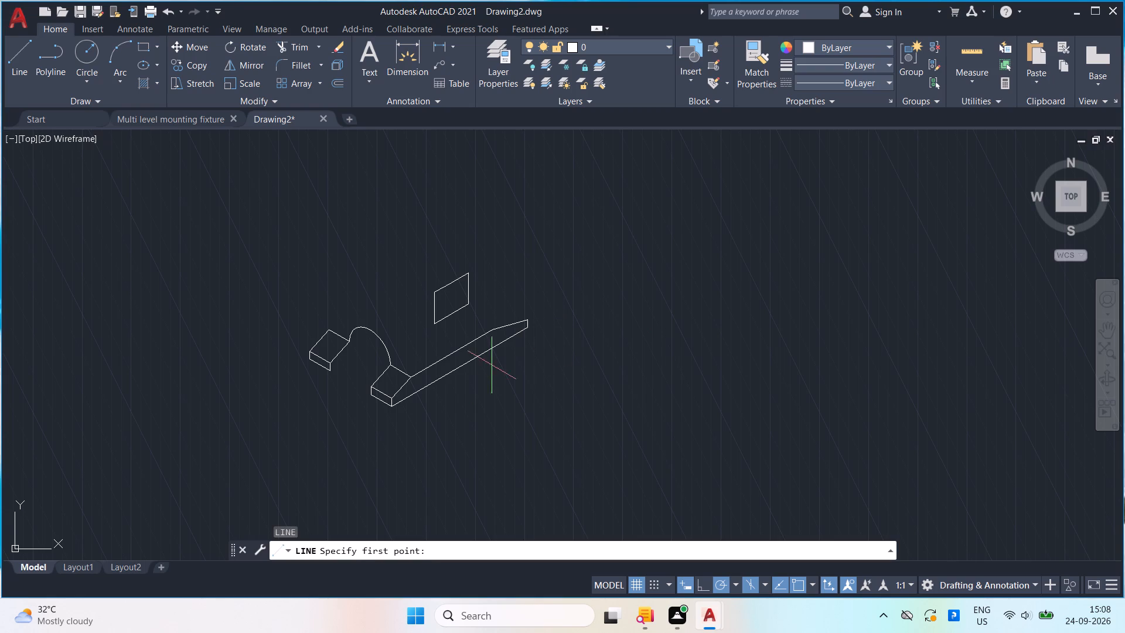
pyautogui.click(412, 377)
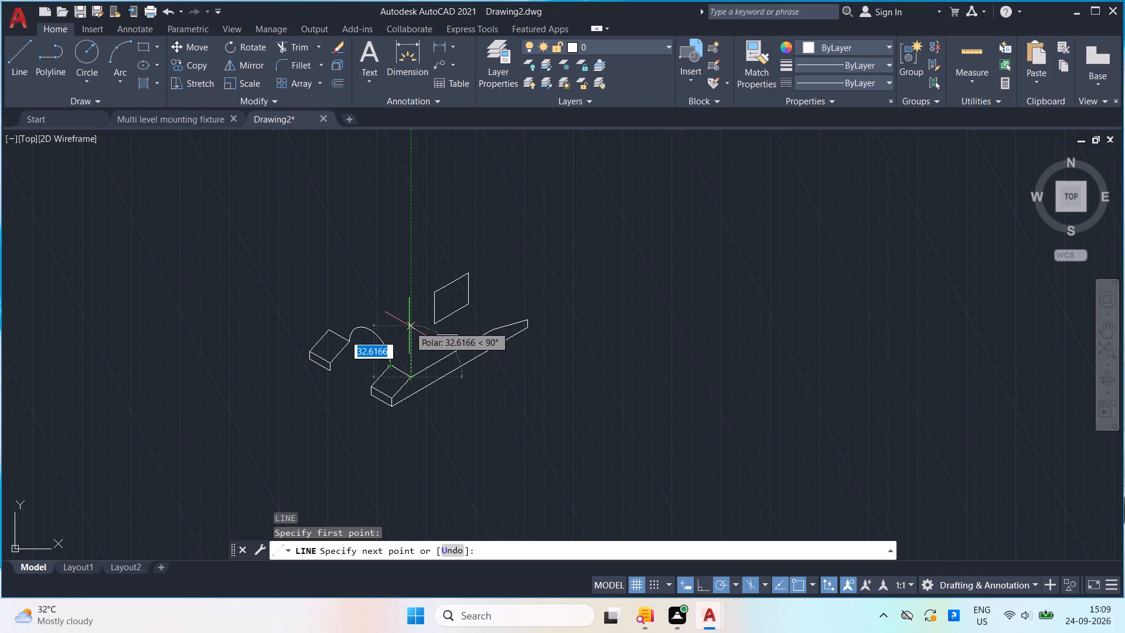
pyautogui.write('30')
pyautogui.press('Return')
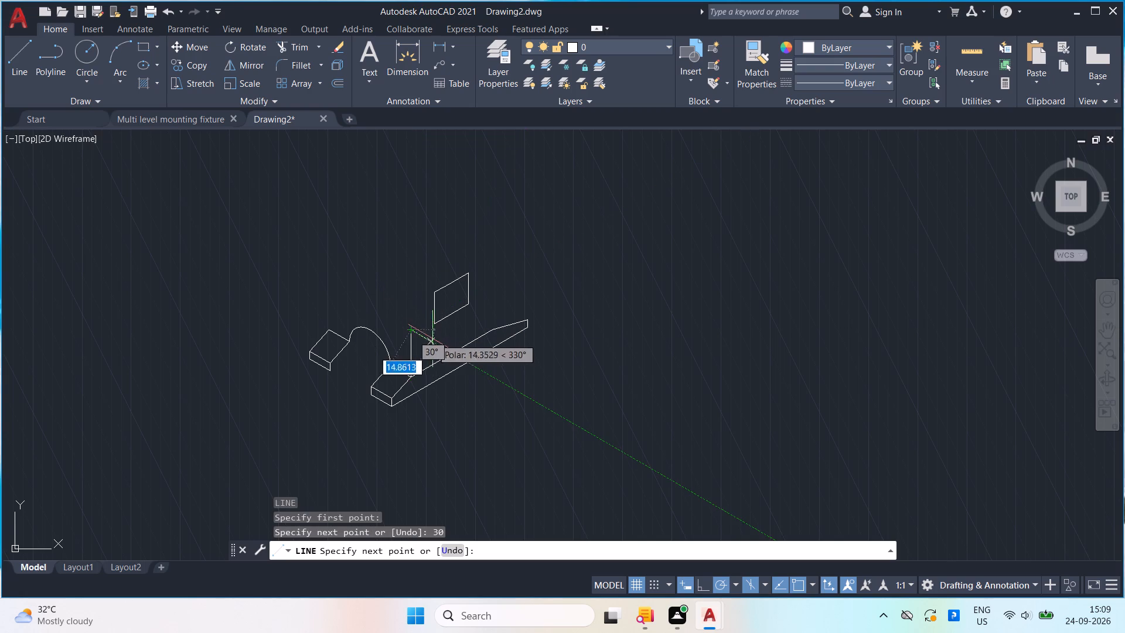
pyautogui.press('space')
# From the long upper edge's far end, draw a line 30 units up and 10 units outward along 30°.
pyautogui.press('space')
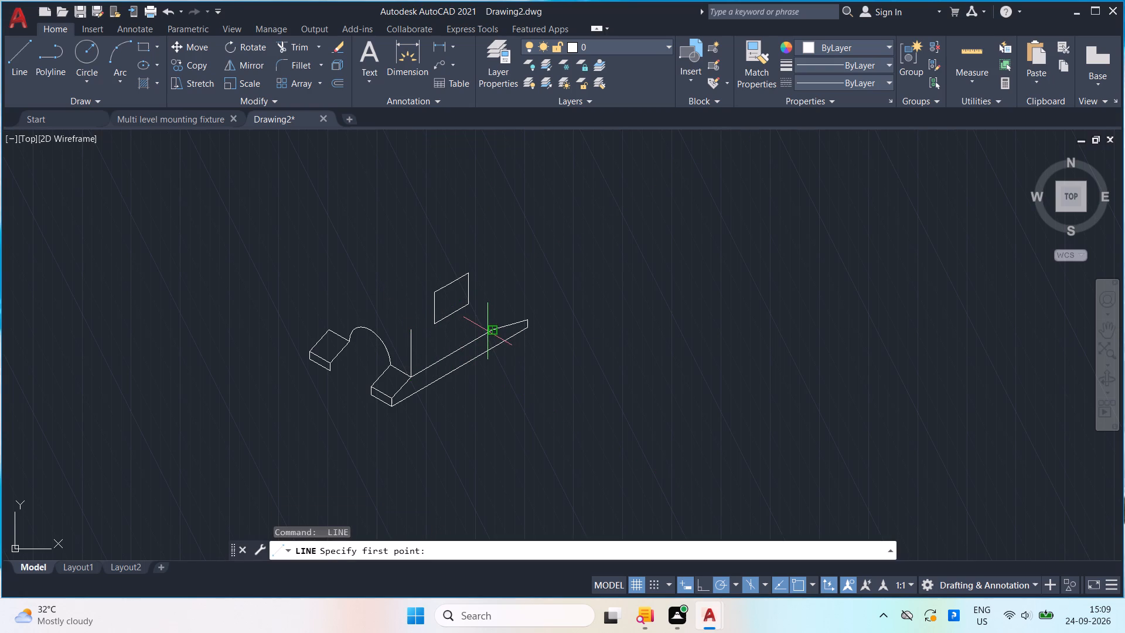
pyautogui.click(492, 329)
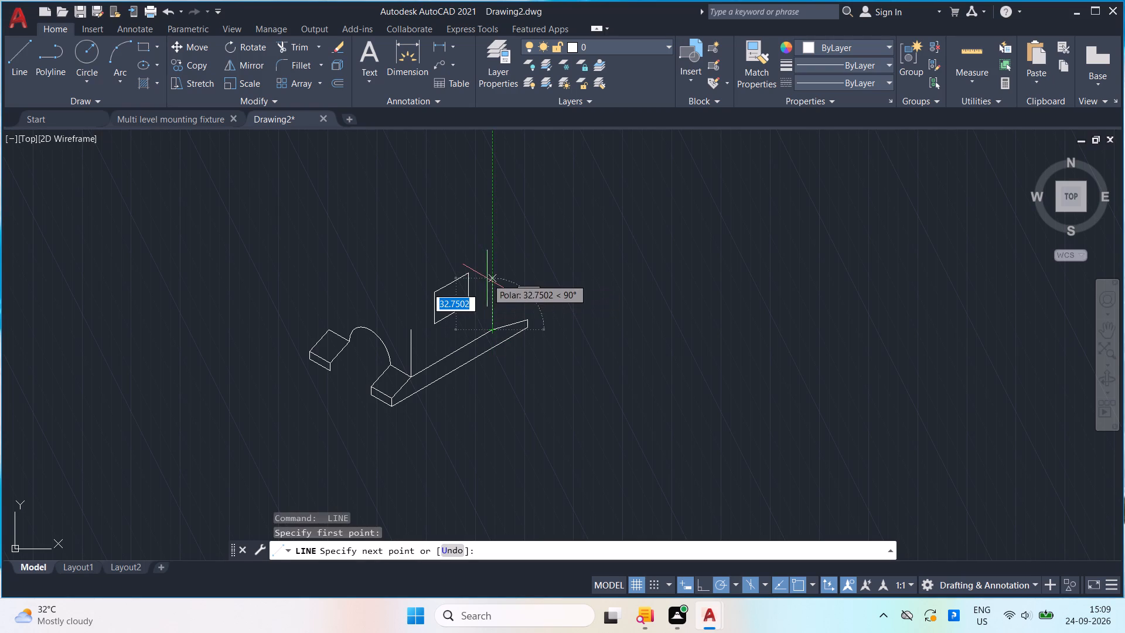
pyautogui.write('30')
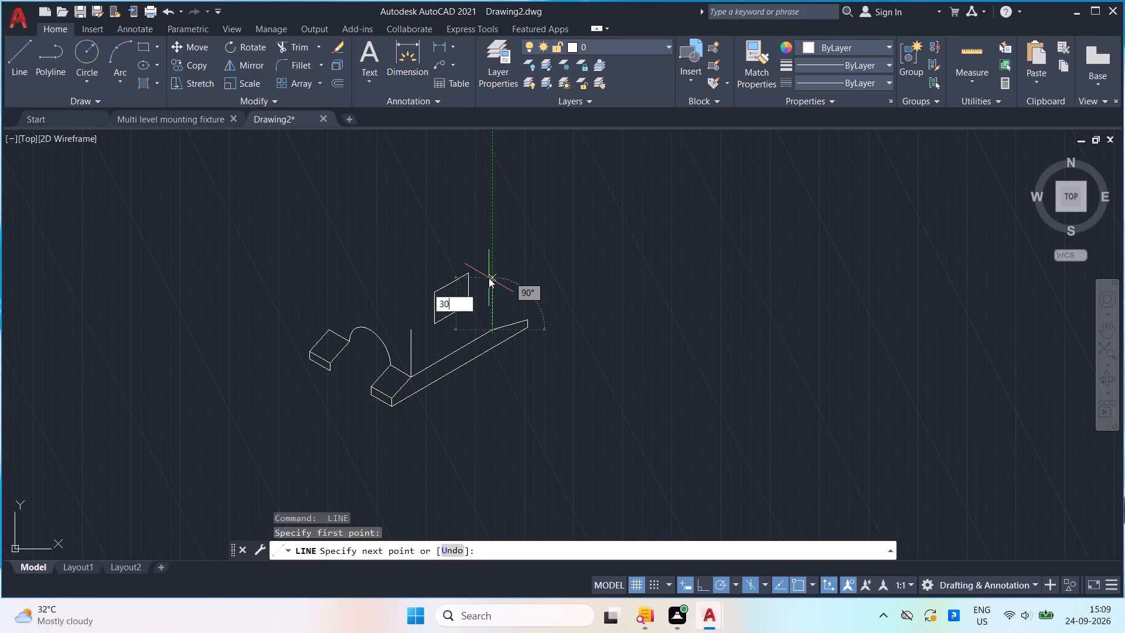
pyautogui.press('Return')
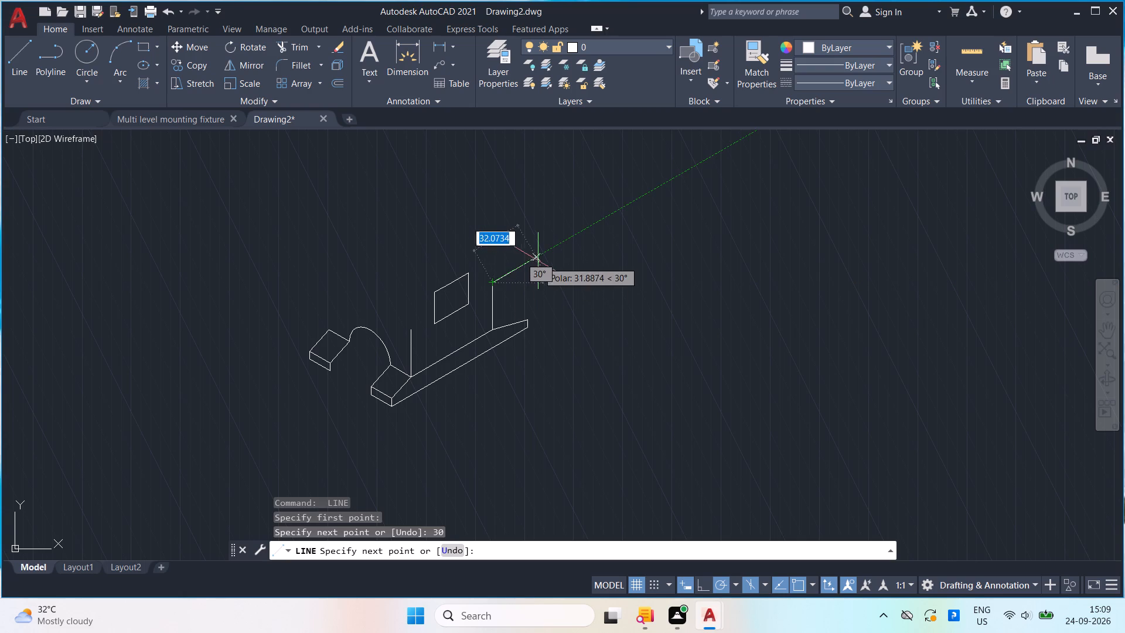
pyautogui.write('10')
pyautogui.press('Return')
pyautogui.press('space')
# From the top of the 30-unit vertical by the end block, draw 10 units along 210° and 40 units up.
pyautogui.press('space')
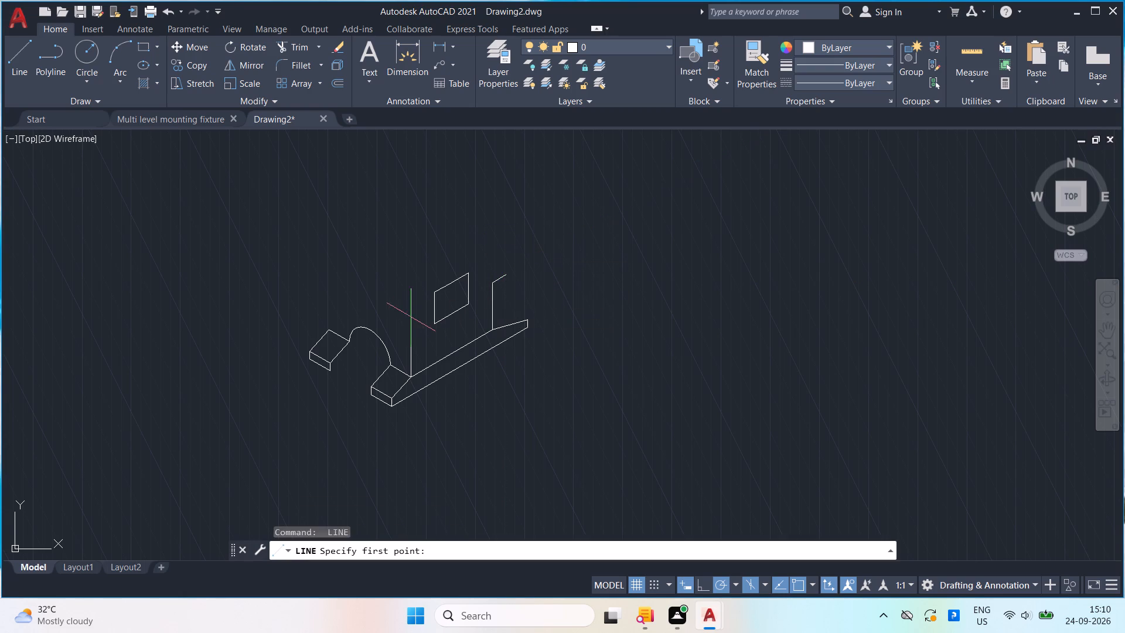
pyautogui.click(408, 328)
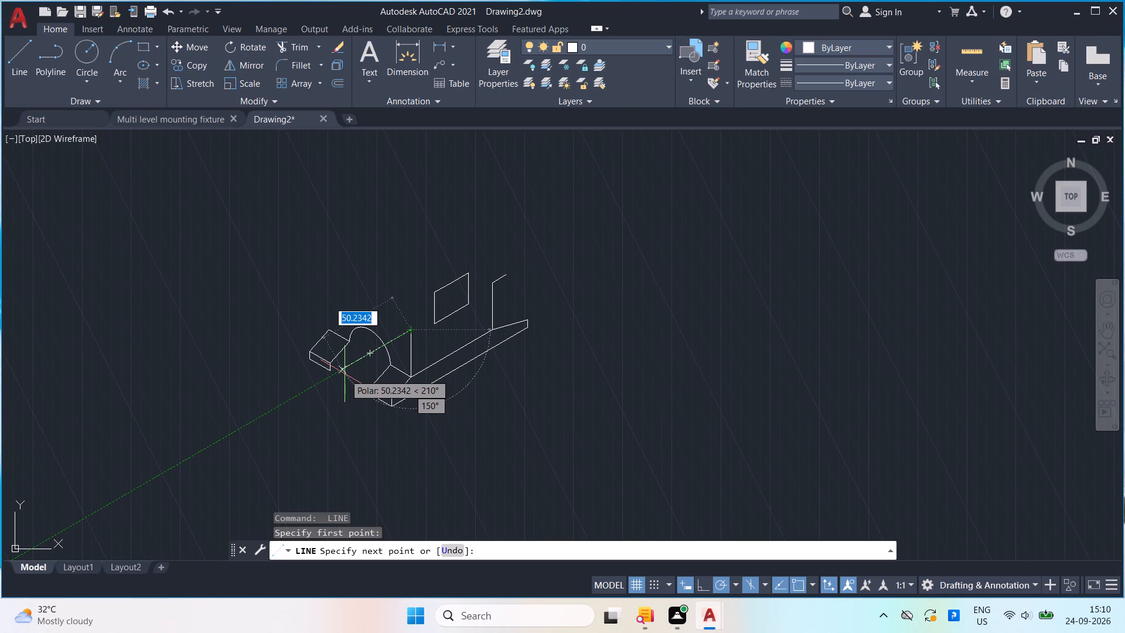
pyautogui.write('10')
pyautogui.press('Return')
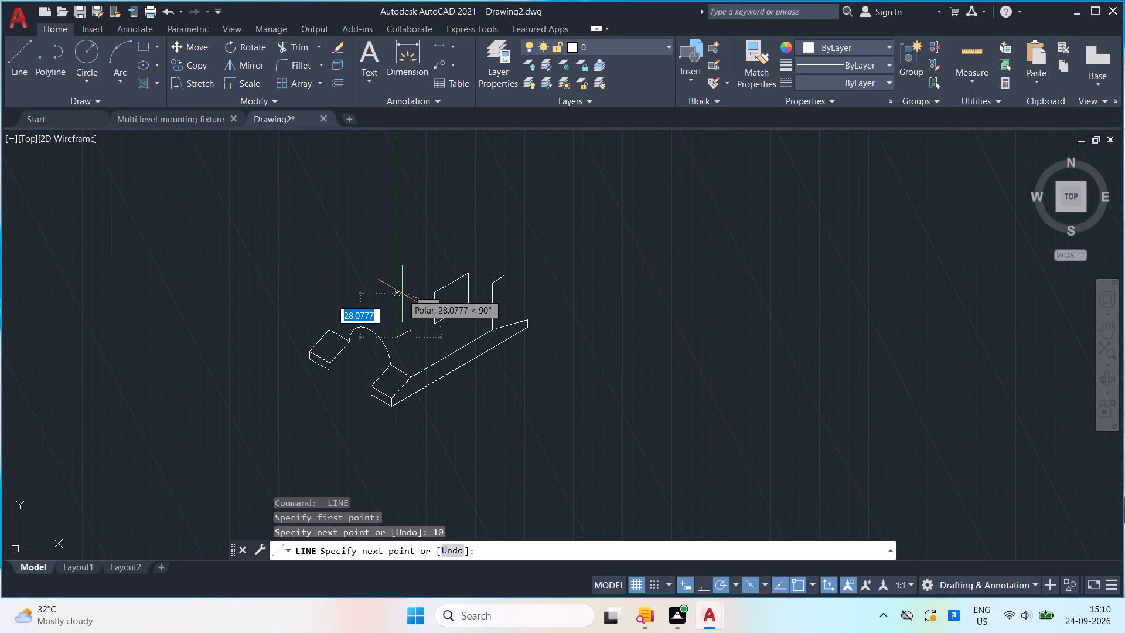
pyautogui.write('40')
pyautogui.press('Return')
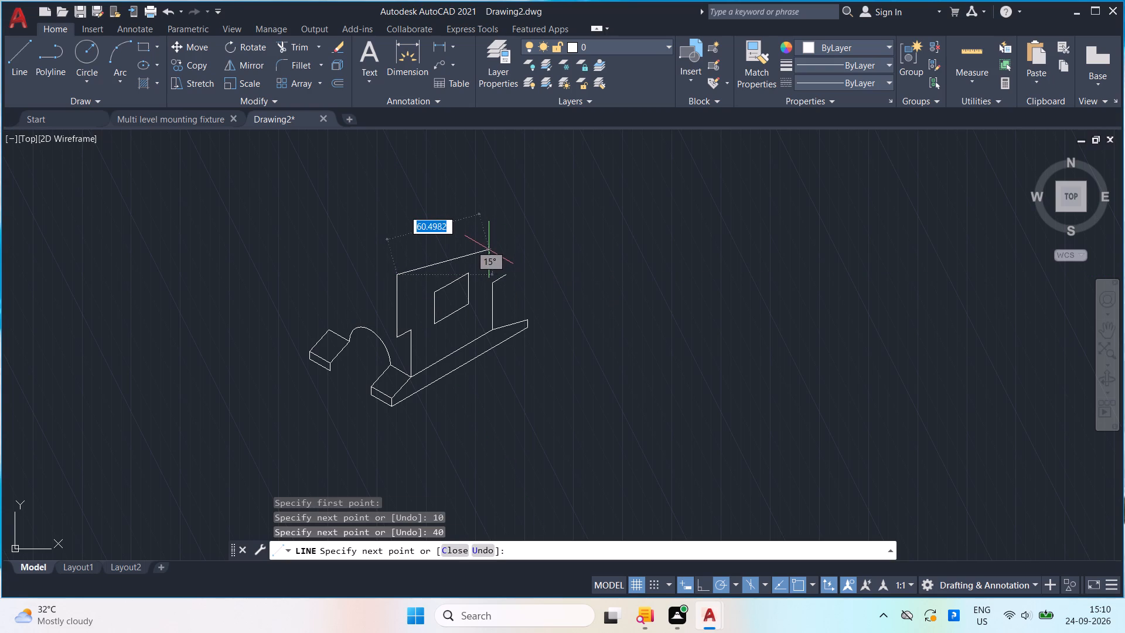
pyautogui.press('space')
# Draw a 40-unit vertical line upward from the outer end of the far side's 10-unit step.
pyautogui.press('space')
pyautogui.click(510, 274)
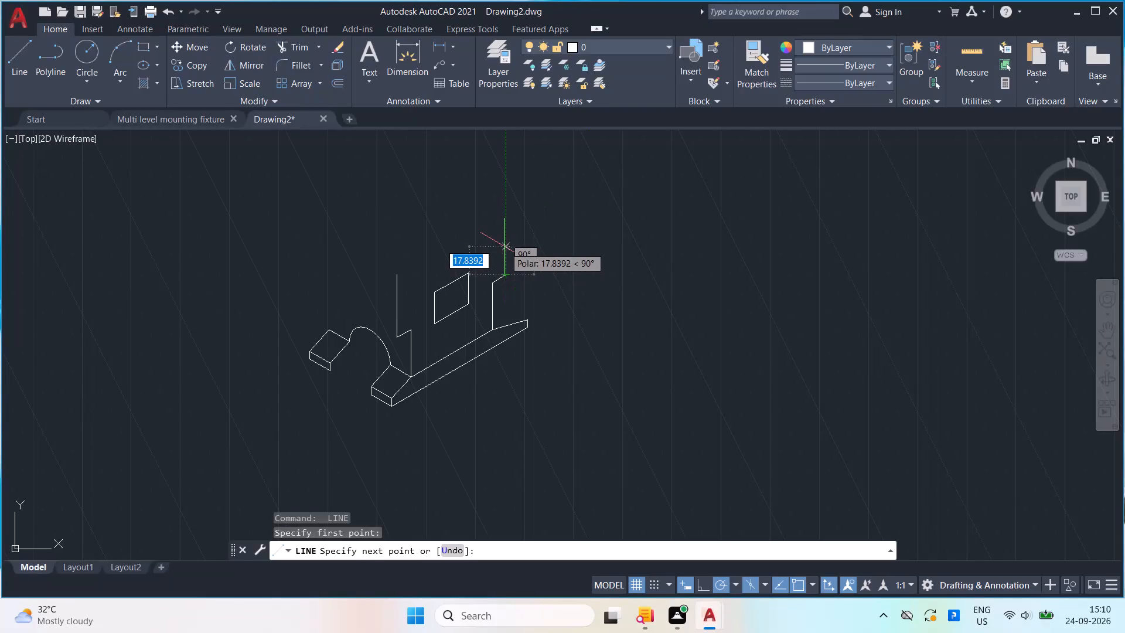
pyautogui.write('40')
pyautogui.press('Return')
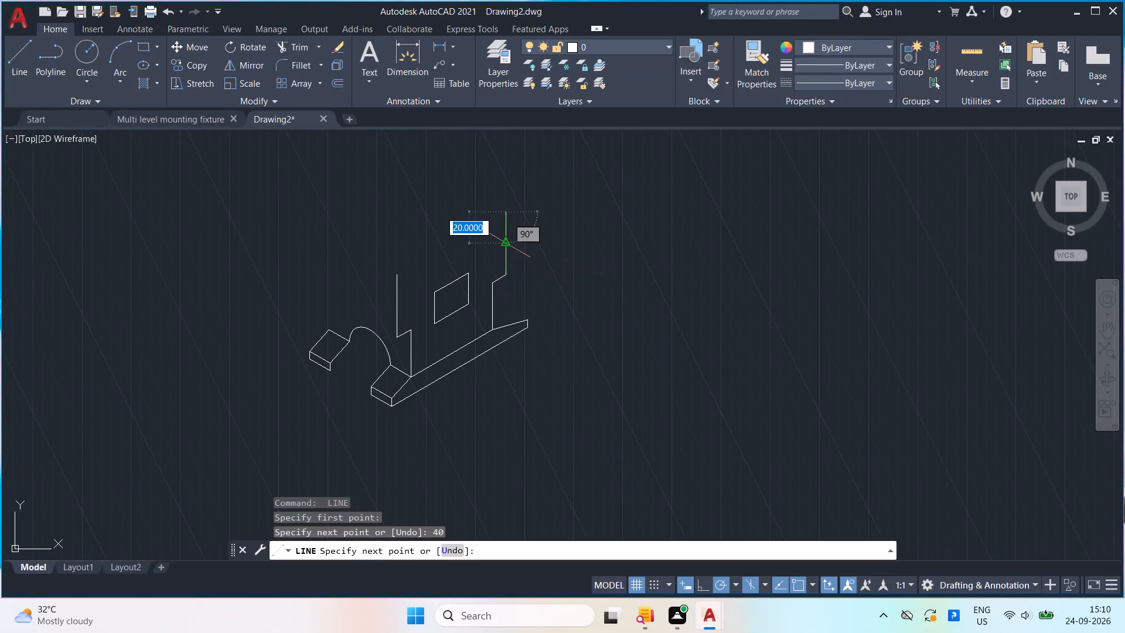
pyautogui.press('space')
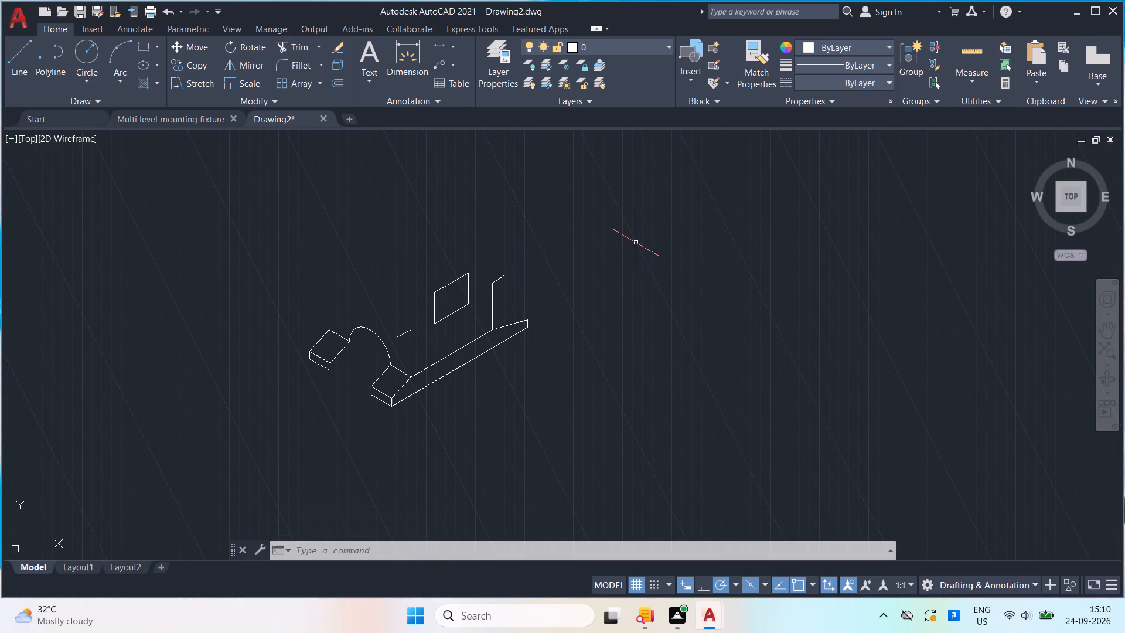
# Close the wall's notched top between the 40-unit verticals: 15 units along 30°, 20 down, 50 along 30°, 20 up, ending at the far vertical's top.
pyautogui.press('l')
pyautogui.press('Return')
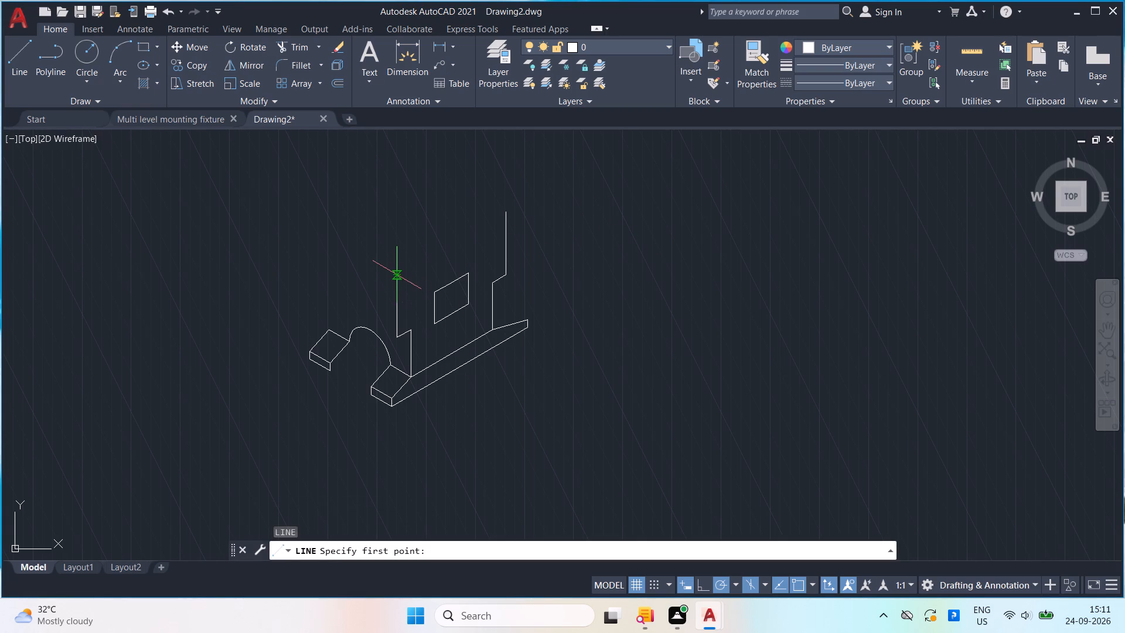
pyautogui.click(396, 276)
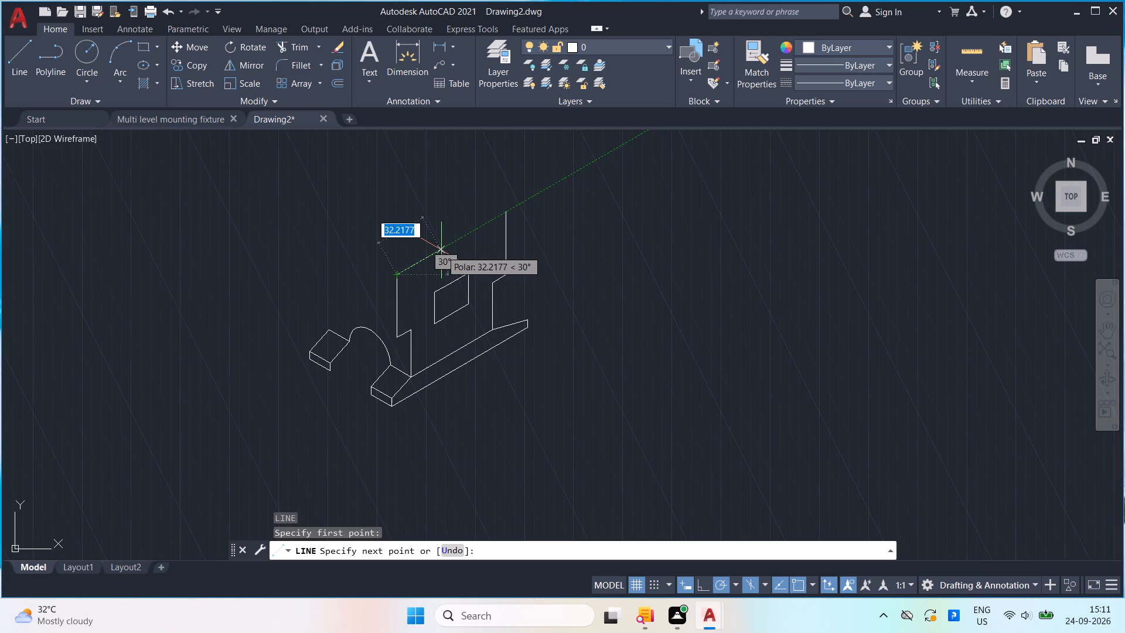
pyautogui.write('15')
pyautogui.press('Return')
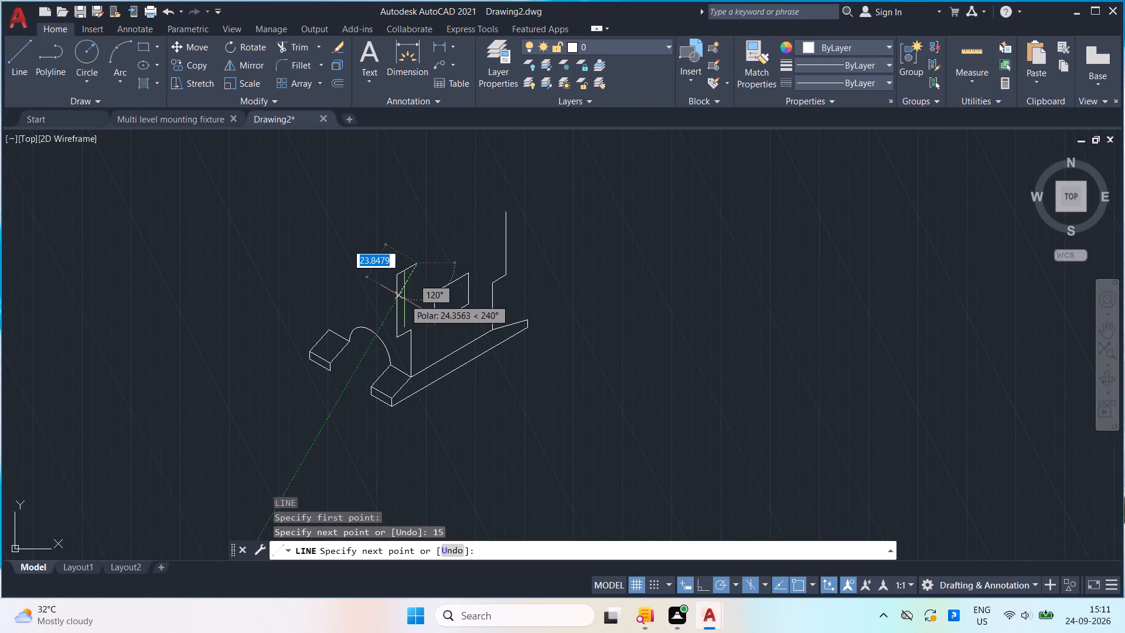
pyautogui.press('2')
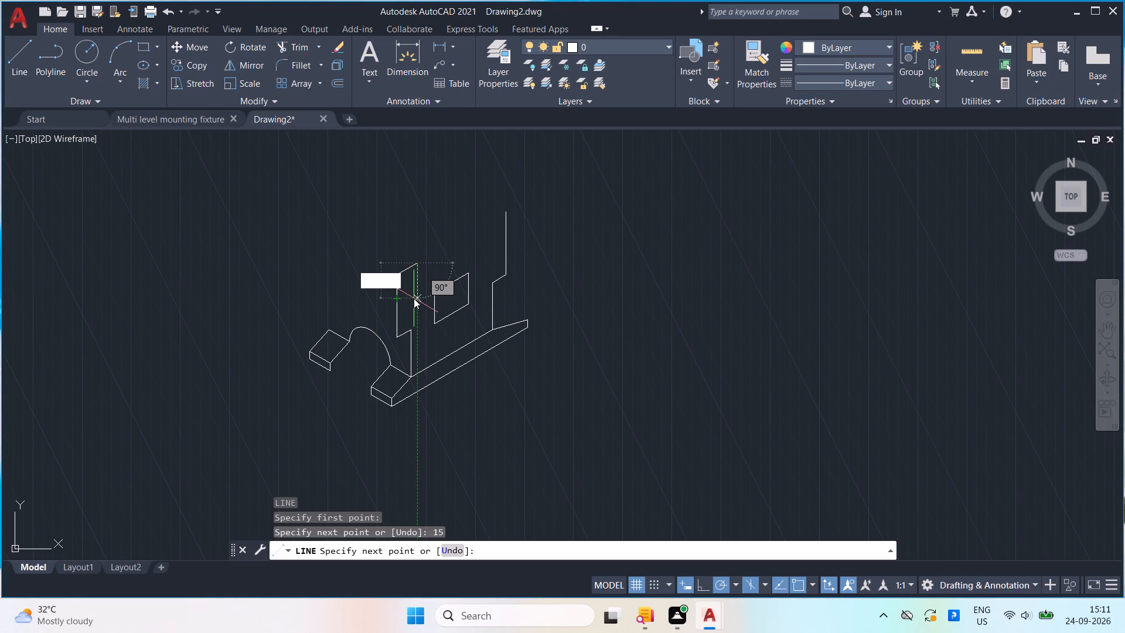
pyautogui.press('0')
pyautogui.press('Return')
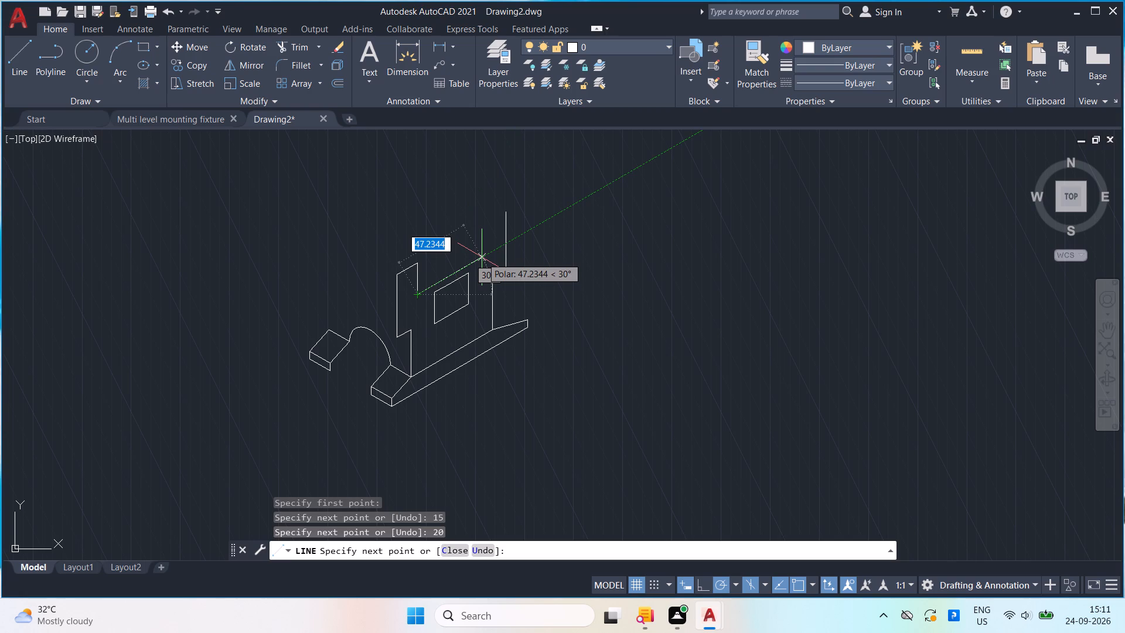
pyautogui.write('50')
pyautogui.press('Return')
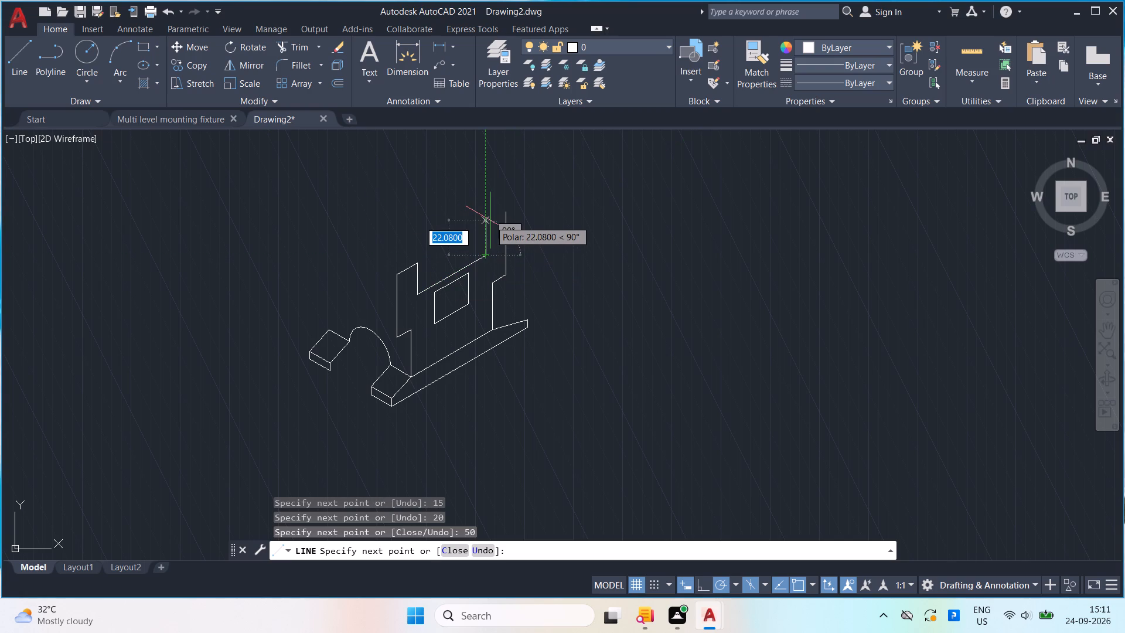
pyautogui.write('20')
pyautogui.press('Return')
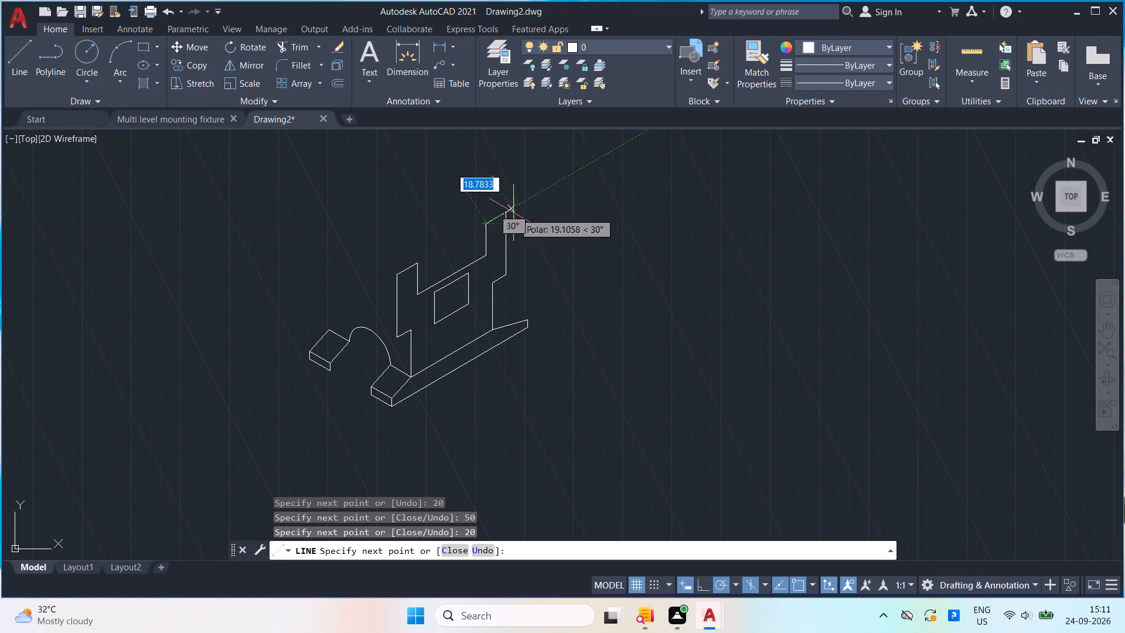
pyautogui.click(504, 216)
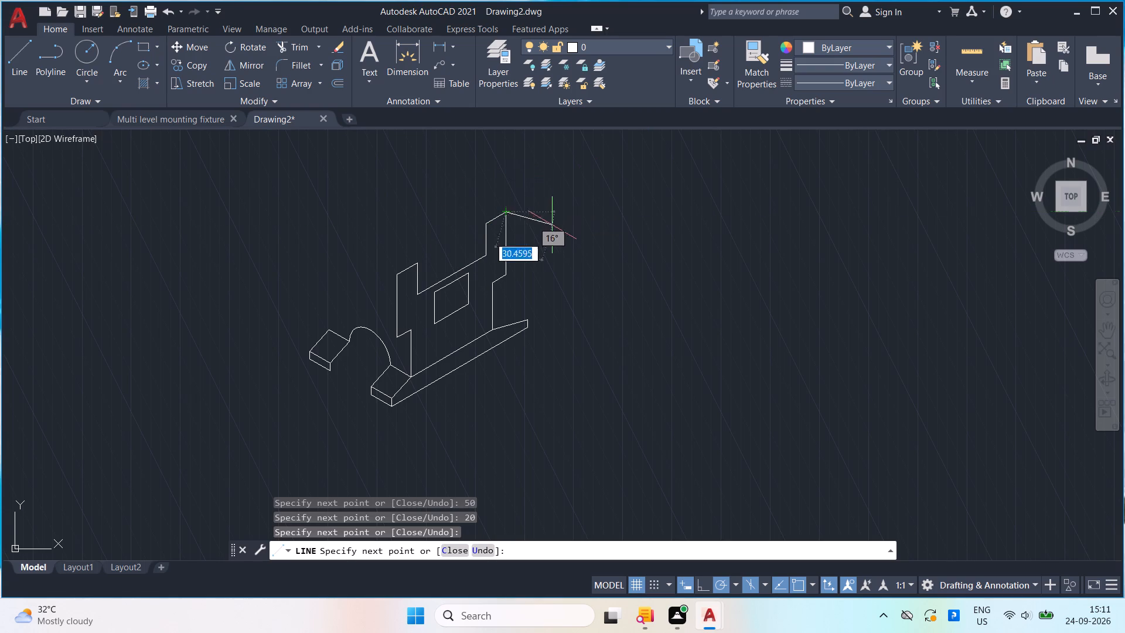
pyautogui.press('space')
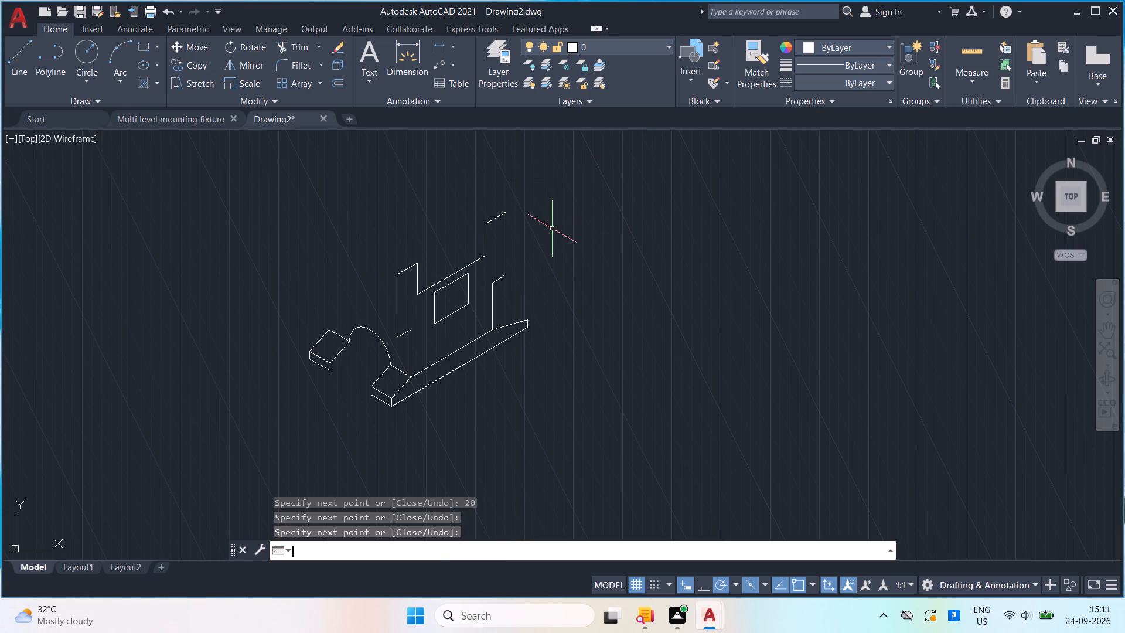
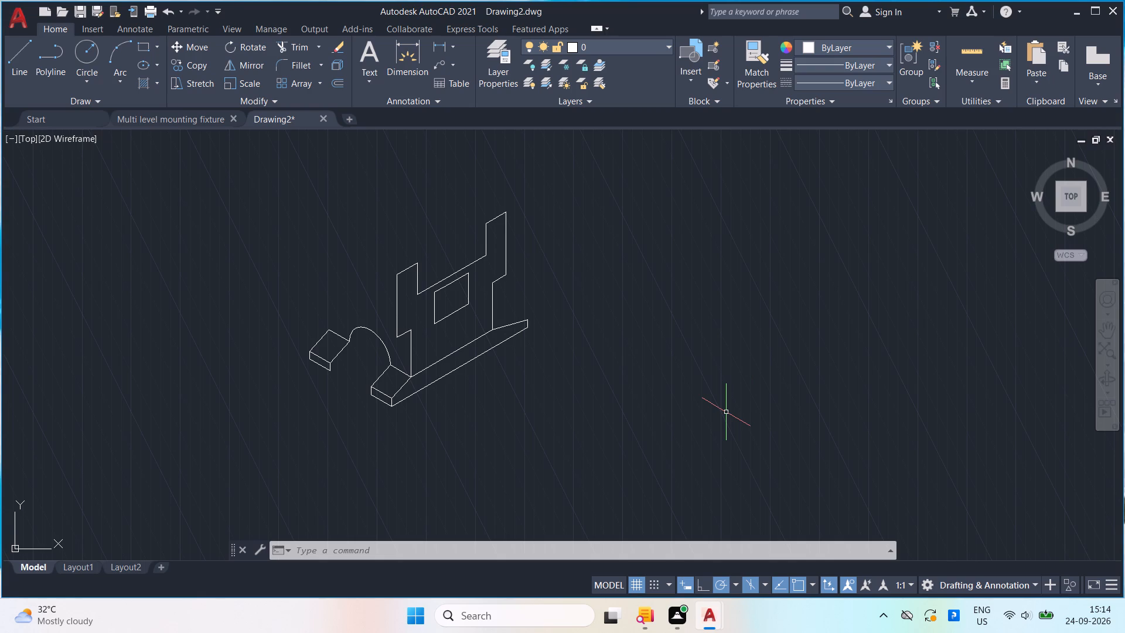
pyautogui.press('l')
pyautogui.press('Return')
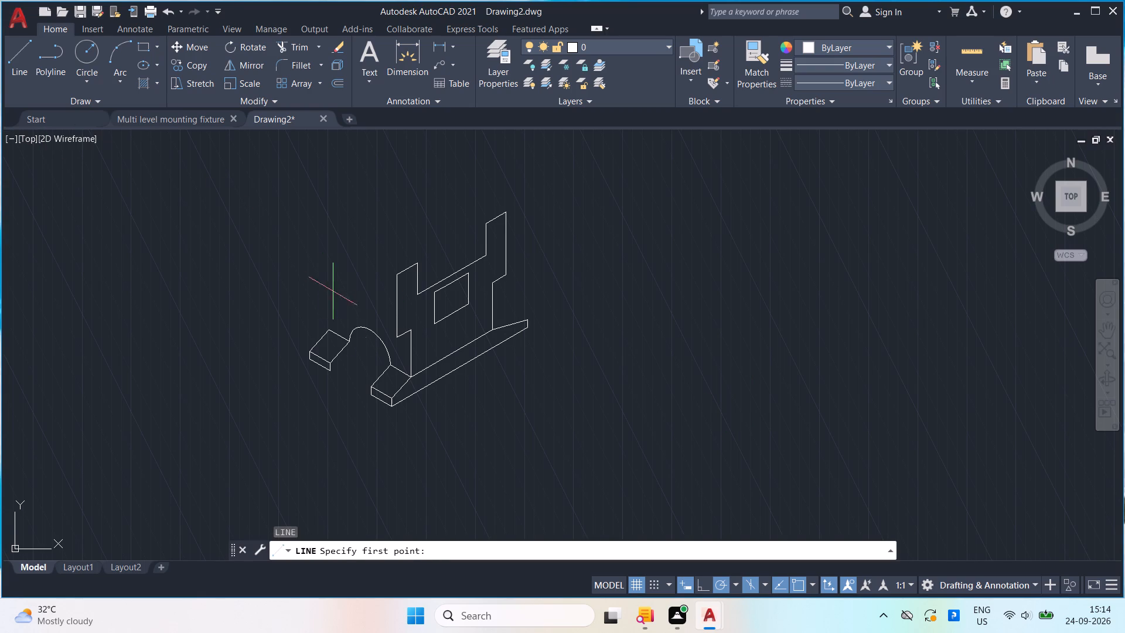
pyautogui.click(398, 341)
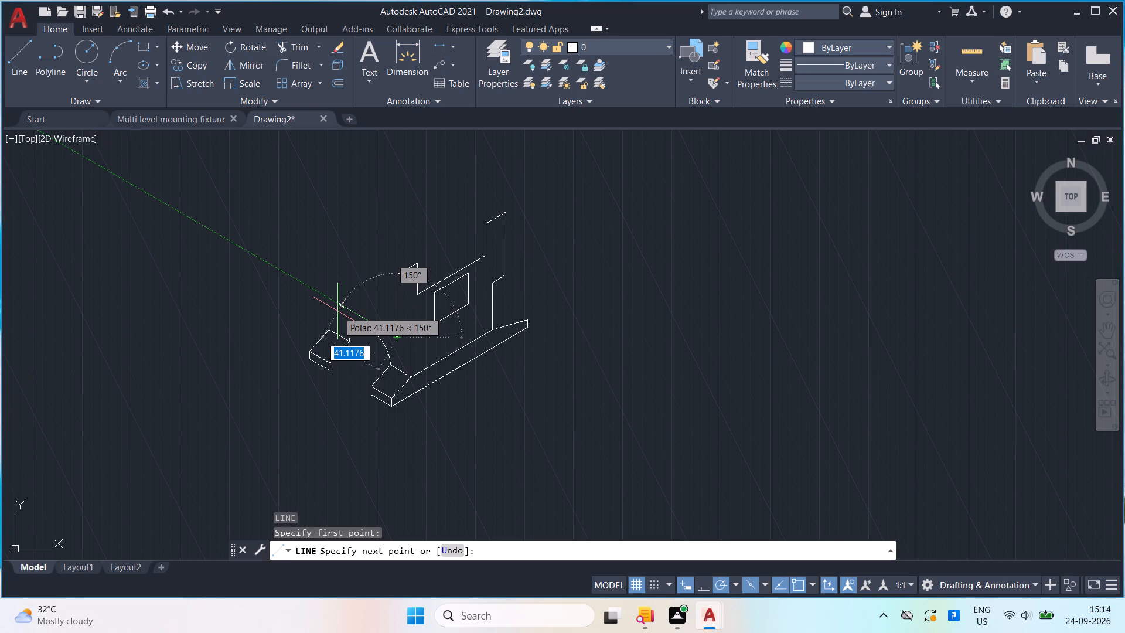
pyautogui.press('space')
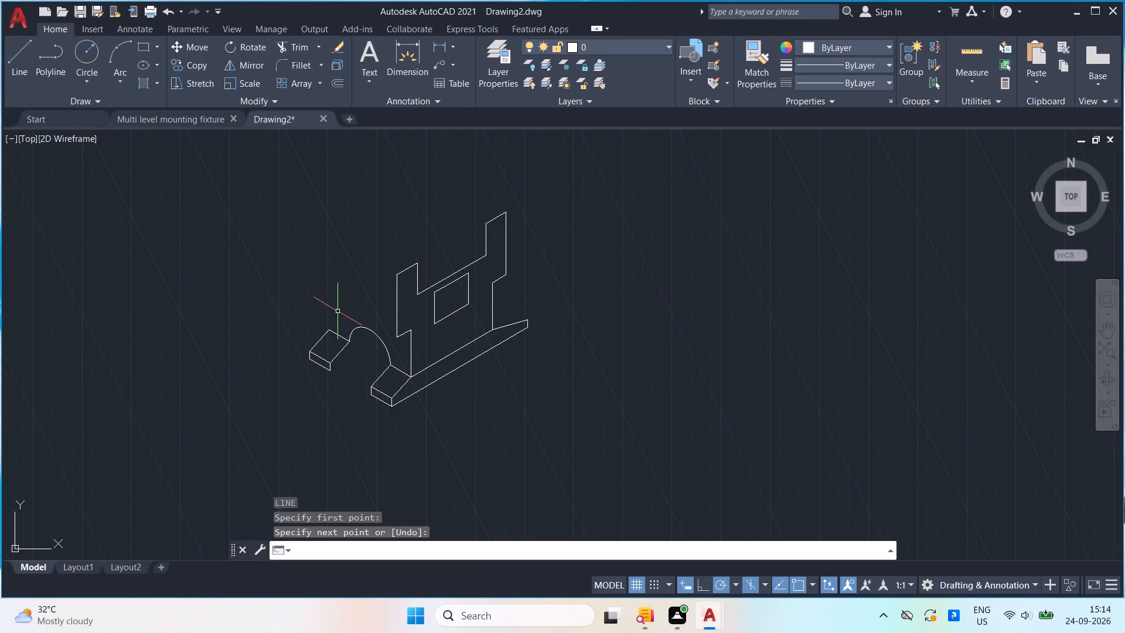
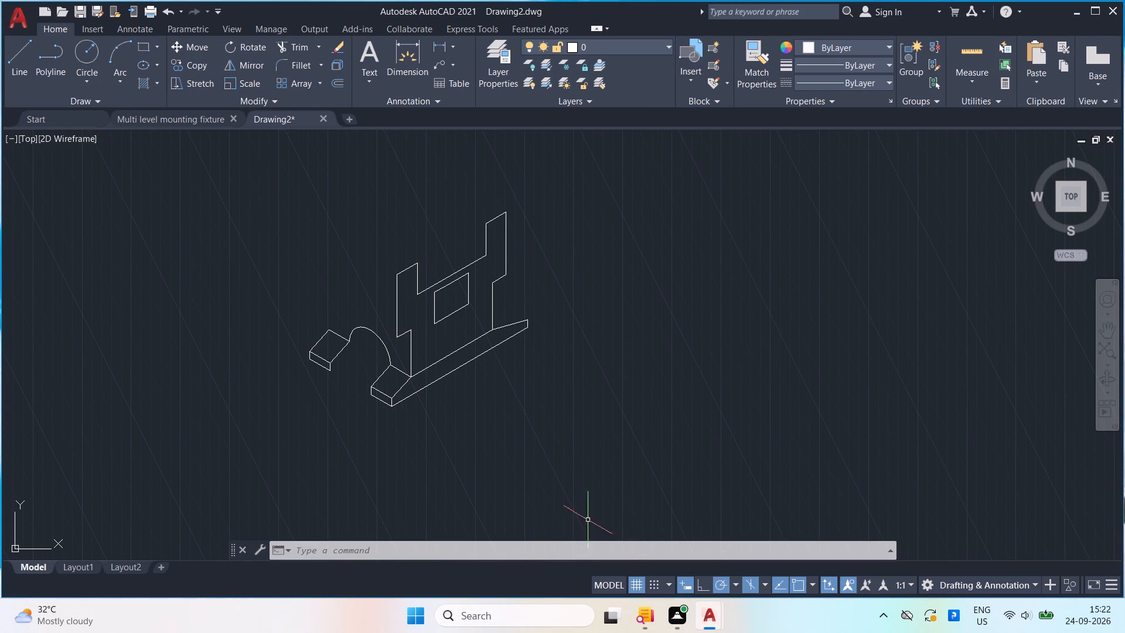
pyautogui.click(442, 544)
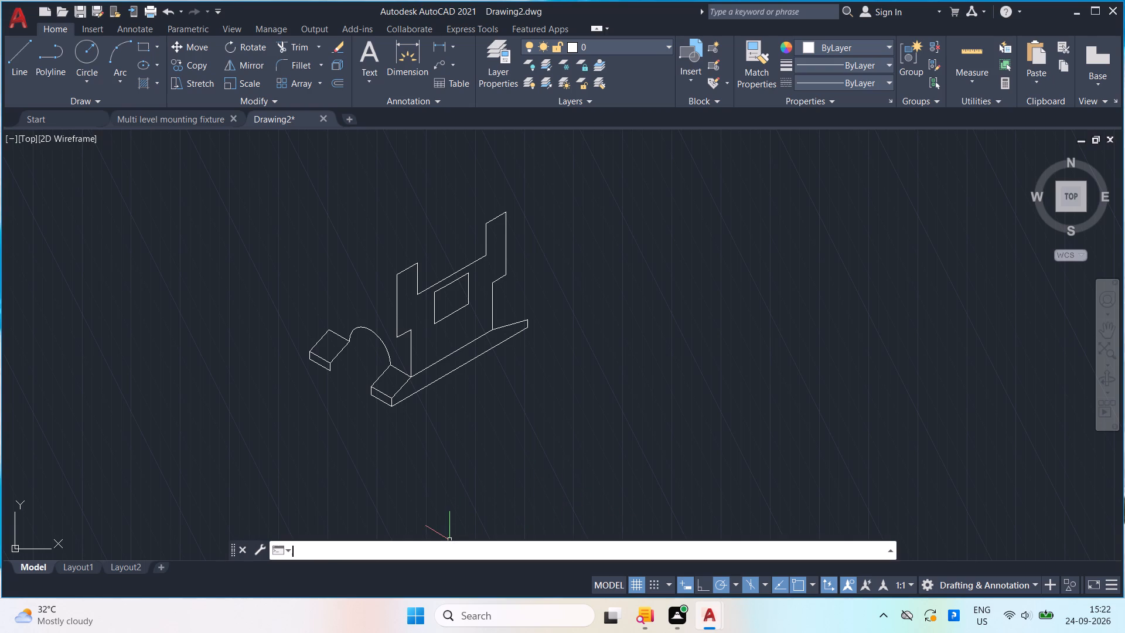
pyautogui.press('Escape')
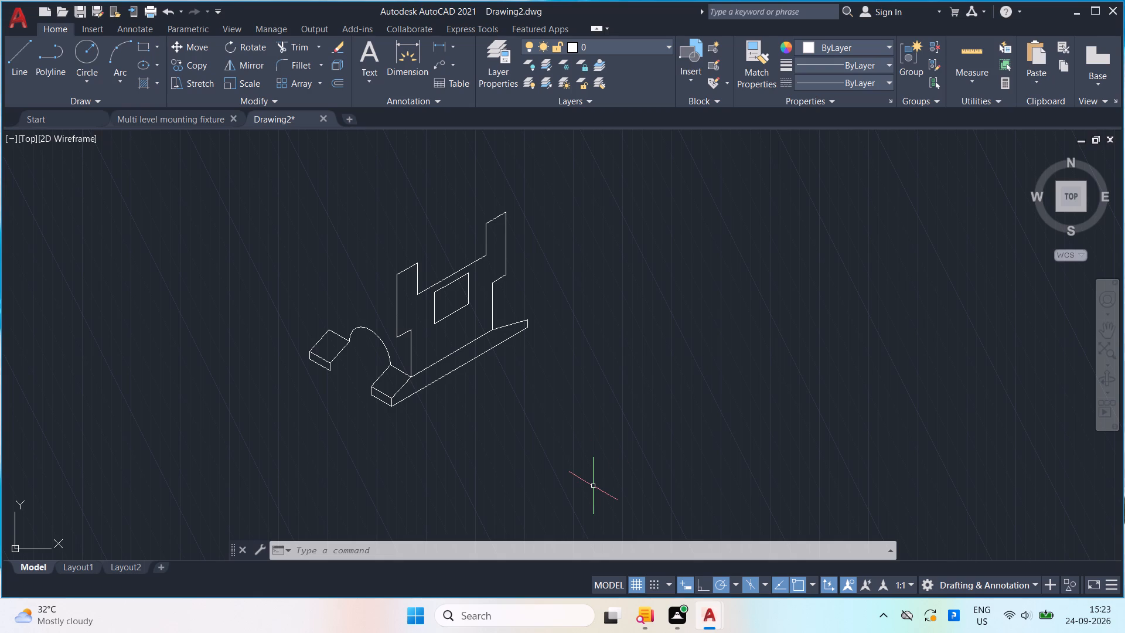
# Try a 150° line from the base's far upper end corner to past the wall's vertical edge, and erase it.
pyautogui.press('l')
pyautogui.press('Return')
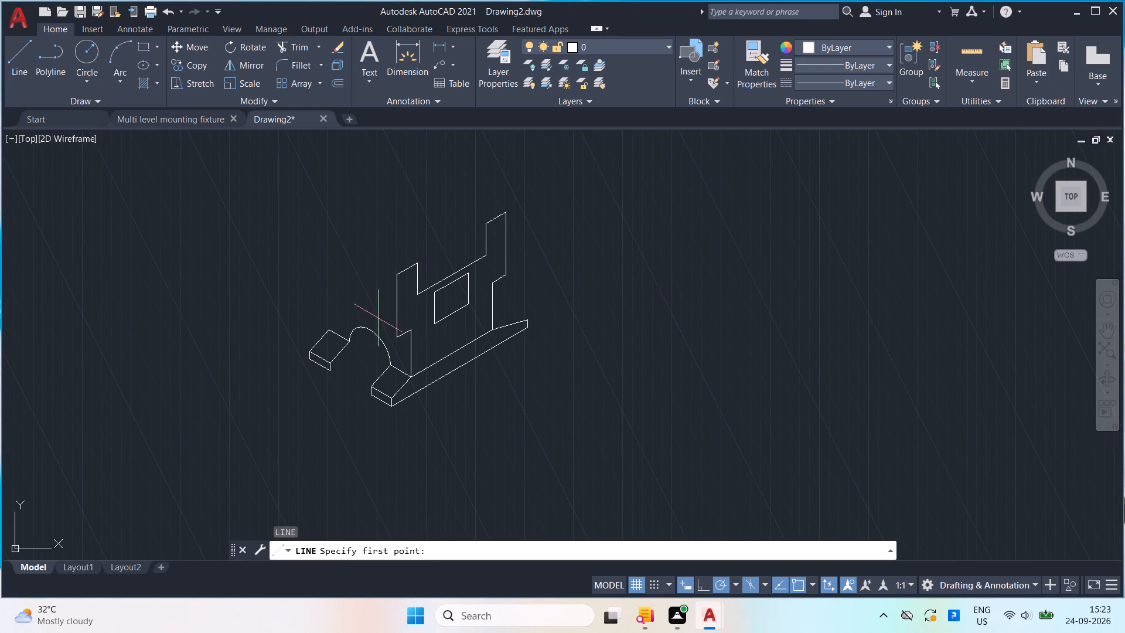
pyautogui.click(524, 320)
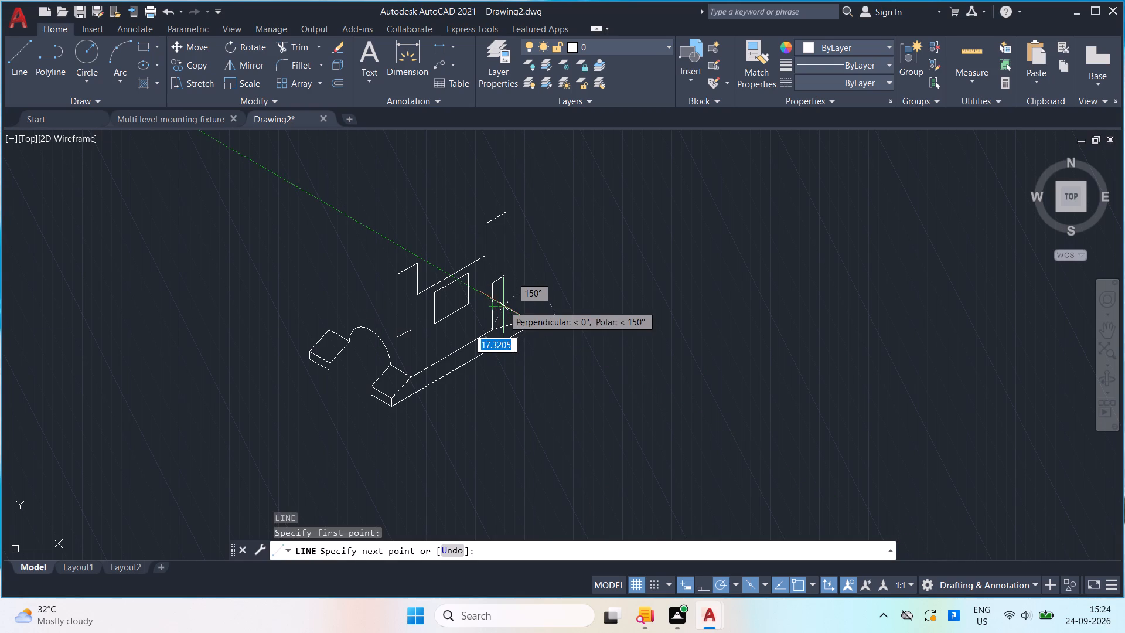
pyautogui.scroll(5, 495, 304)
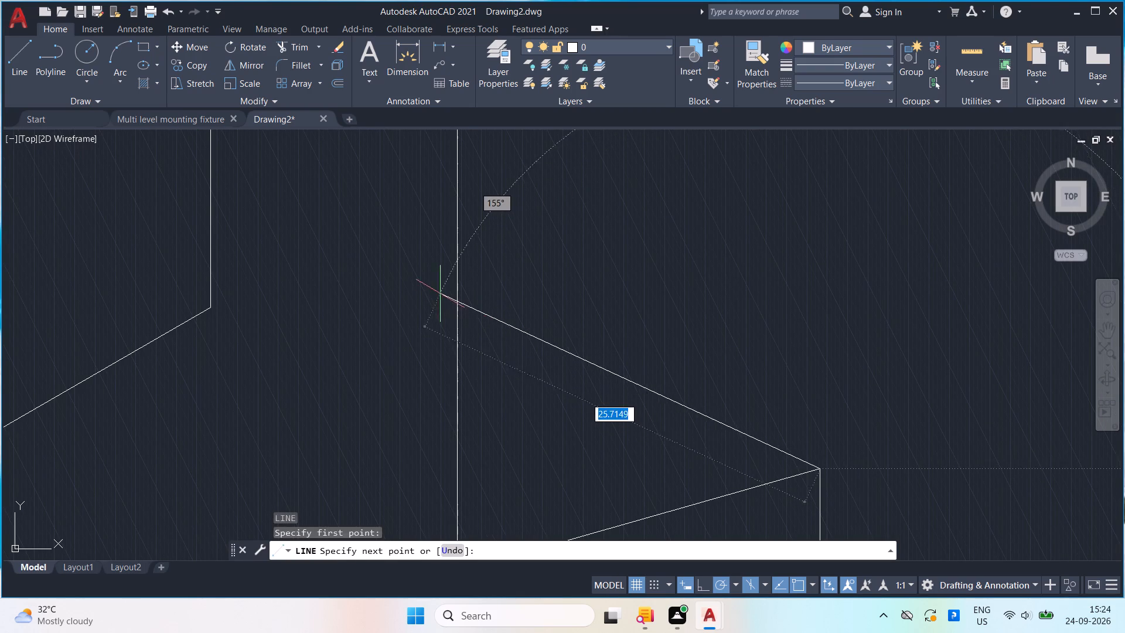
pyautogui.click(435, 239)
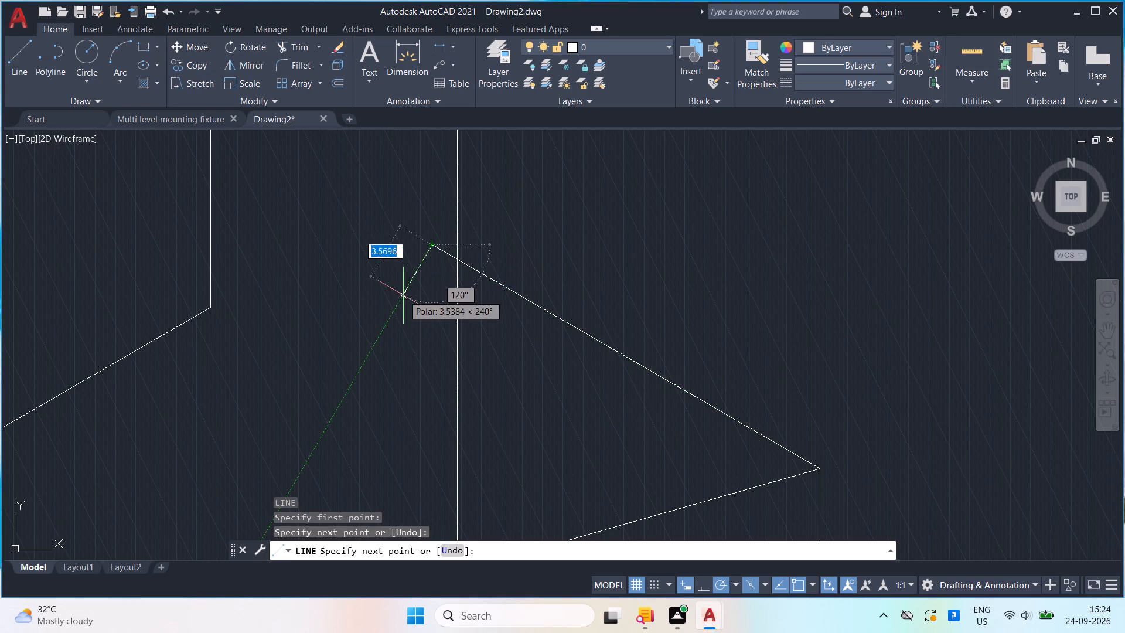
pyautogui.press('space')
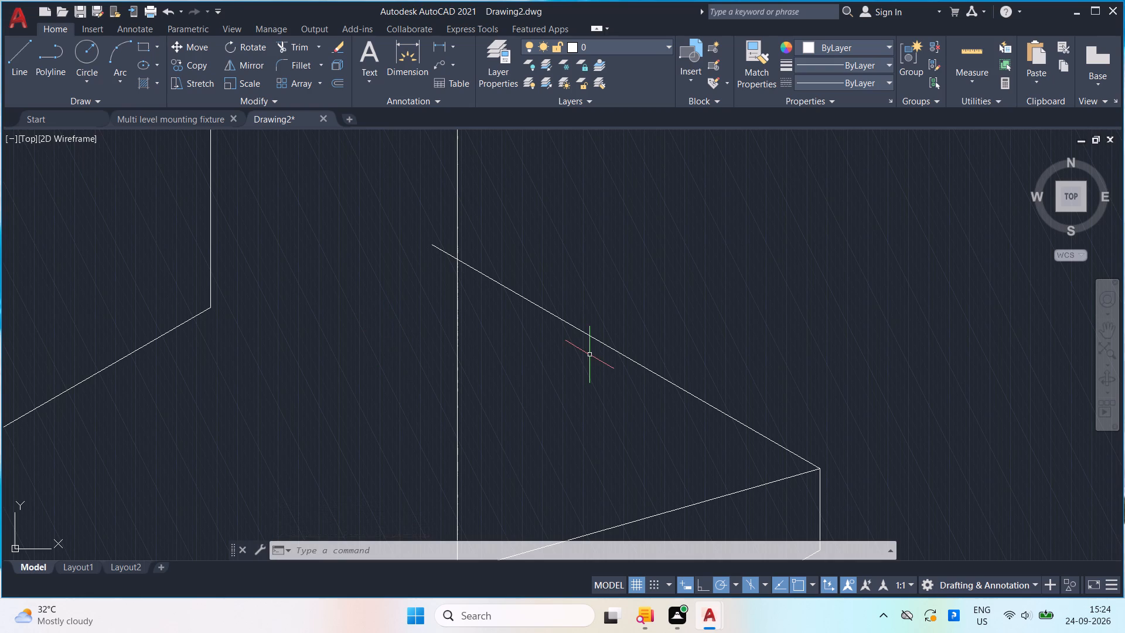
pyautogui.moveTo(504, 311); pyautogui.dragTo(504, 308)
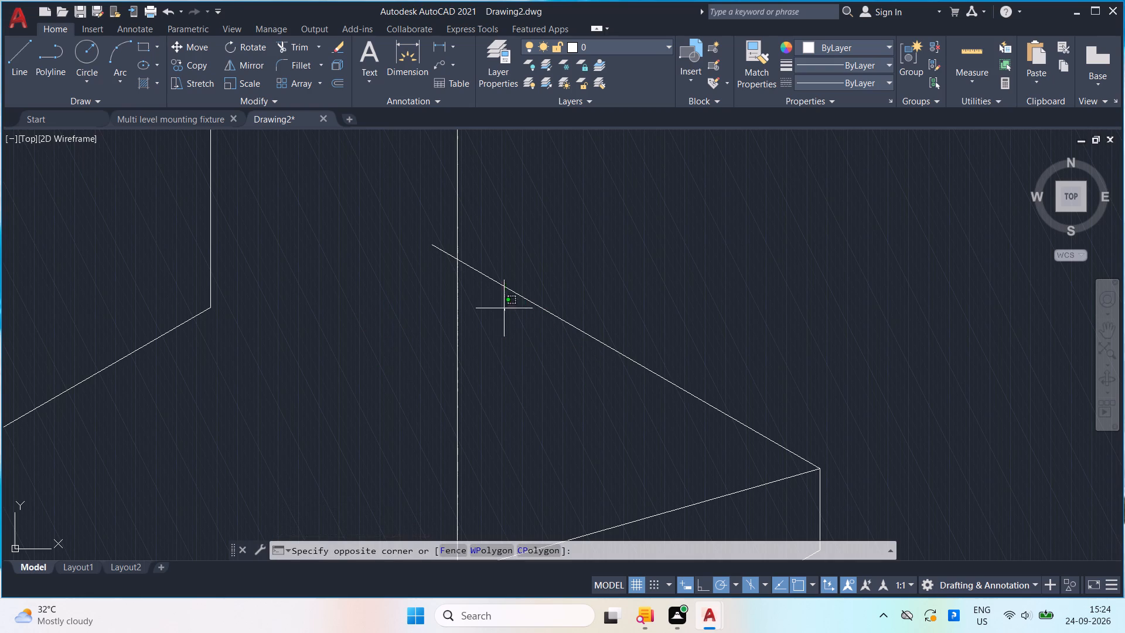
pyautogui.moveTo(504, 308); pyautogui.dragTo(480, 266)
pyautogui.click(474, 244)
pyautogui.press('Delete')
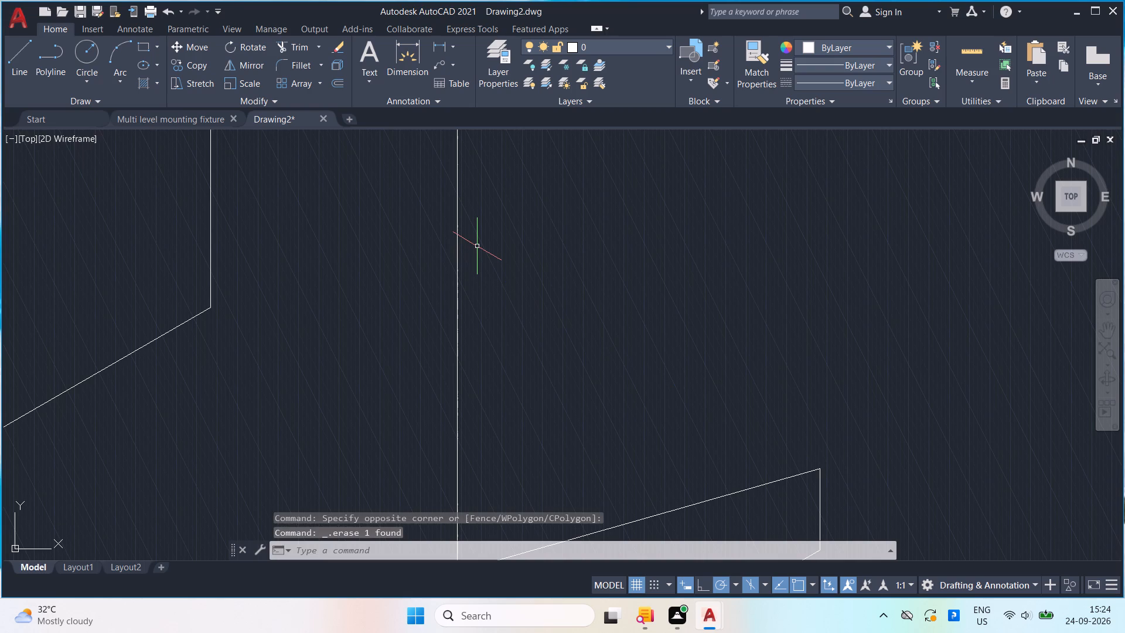
# Draw two connected lines from the base's far upper end corner: one at 150°, one parallel to the base's long edges crossing the wall's vertical edge.
pyautogui.press('l')
pyautogui.press('Return')
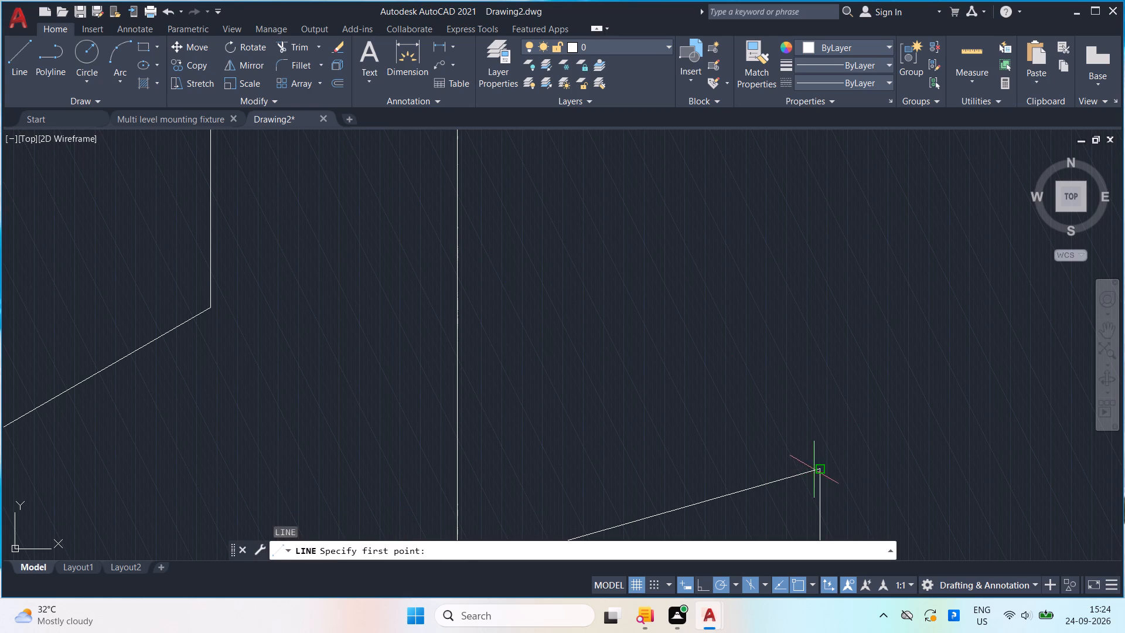
pyautogui.click(819, 468)
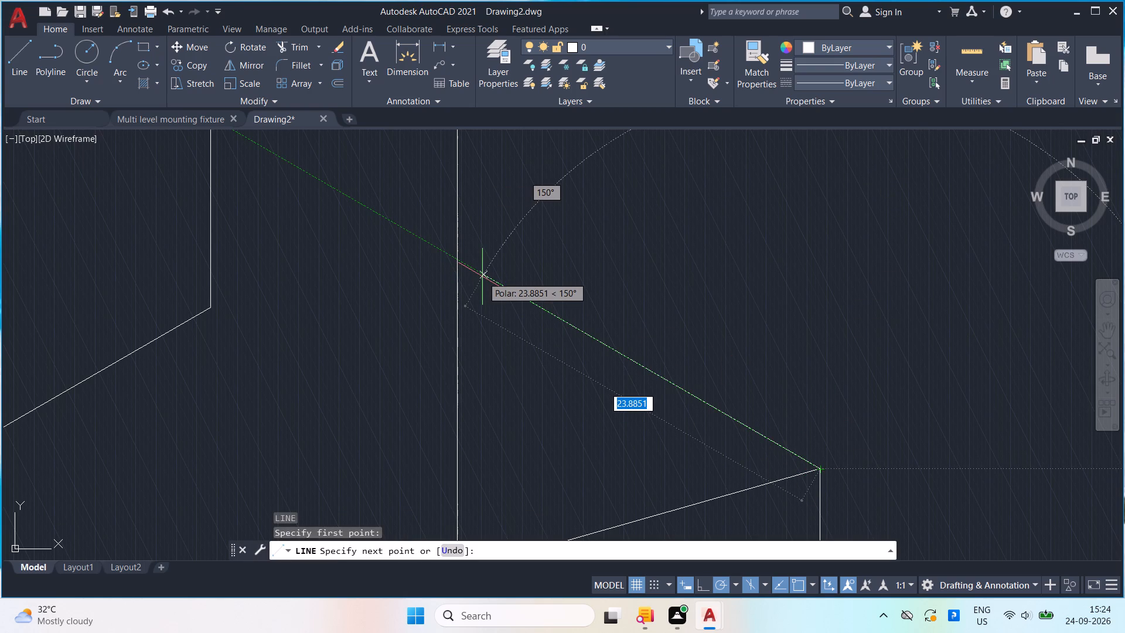
pyautogui.click(523, 304)
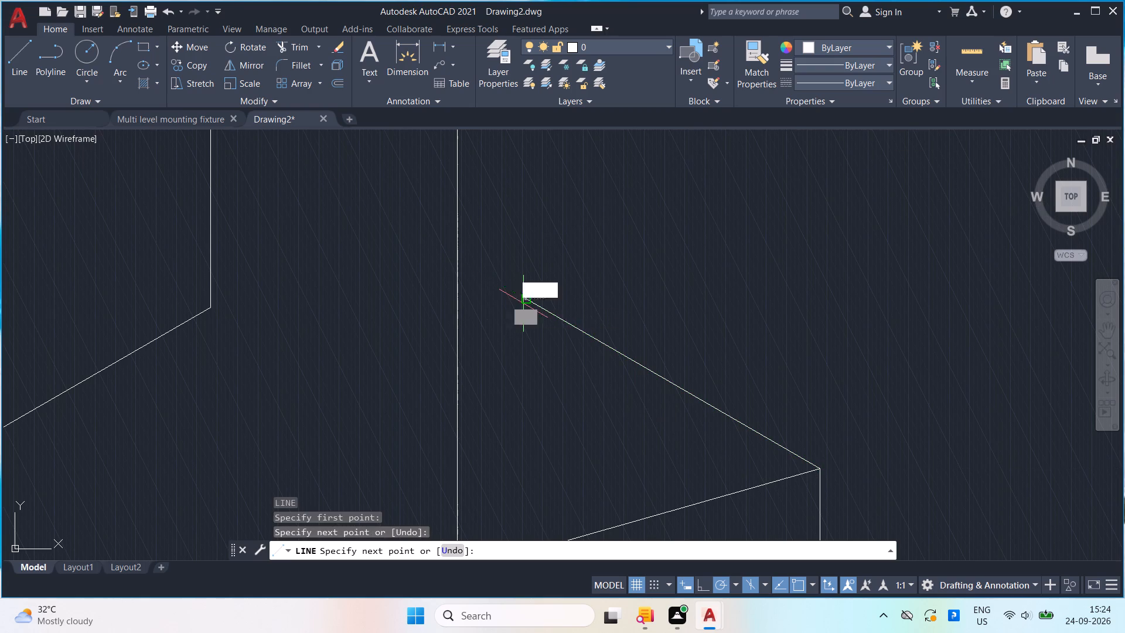
pyautogui.click(415, 360)
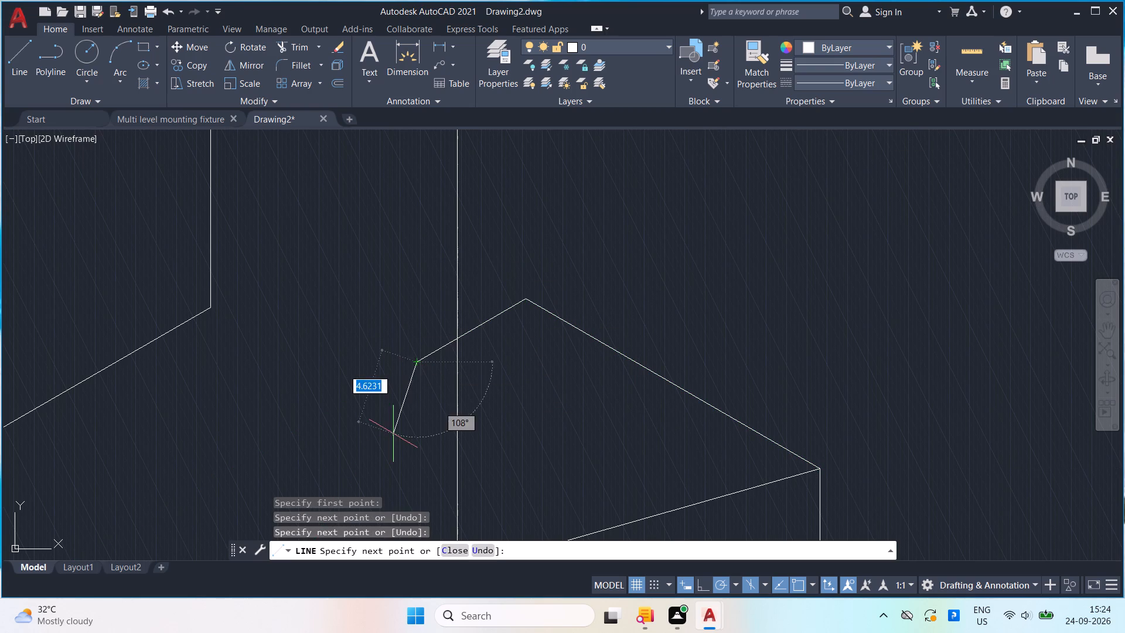
pyautogui.press('space')
# Trim the part of the short top-edge line that extends past the wall's vertical edge.
pyautogui.press('t')
pyautogui.press('r')
pyautogui.press('Return')
pyautogui.moveTo(420, 416); pyautogui.dragTo(421, 416)
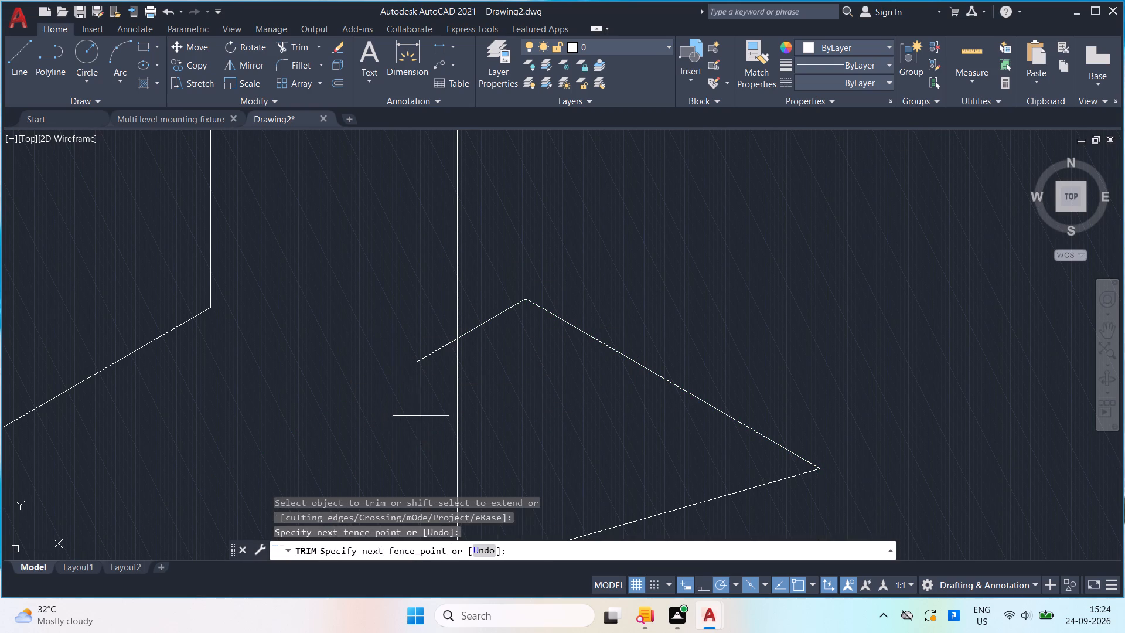
pyautogui.moveTo(421, 416); pyautogui.dragTo(418, 308)
pyautogui.scroll(-4, 418, 328)
pyautogui.scroll(1, 523, 376)
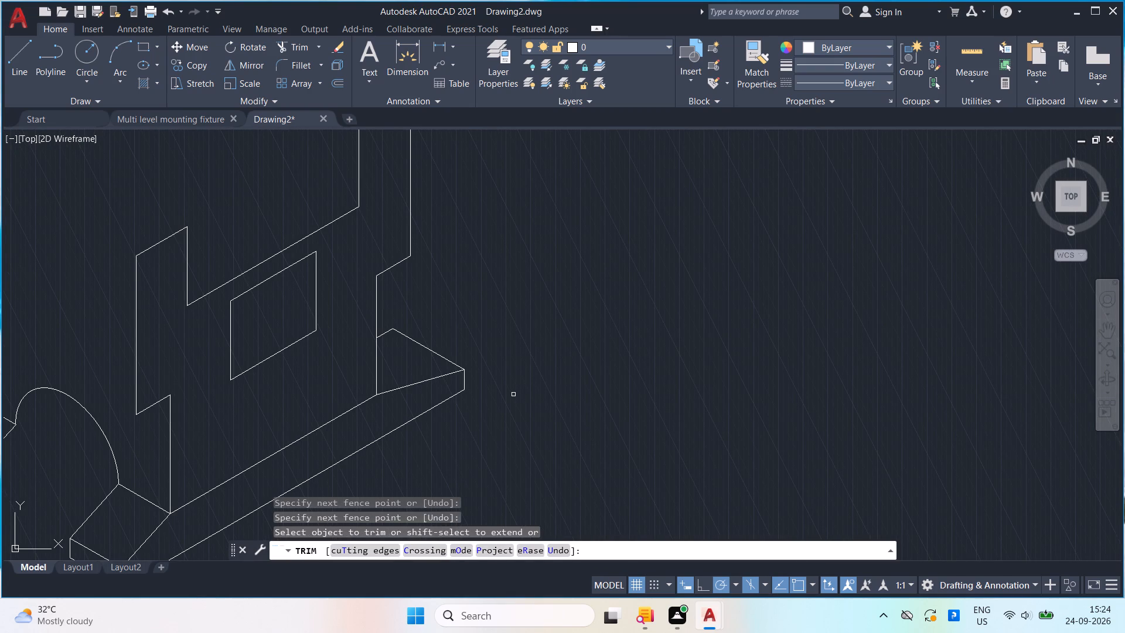
pyautogui.press('Escape')
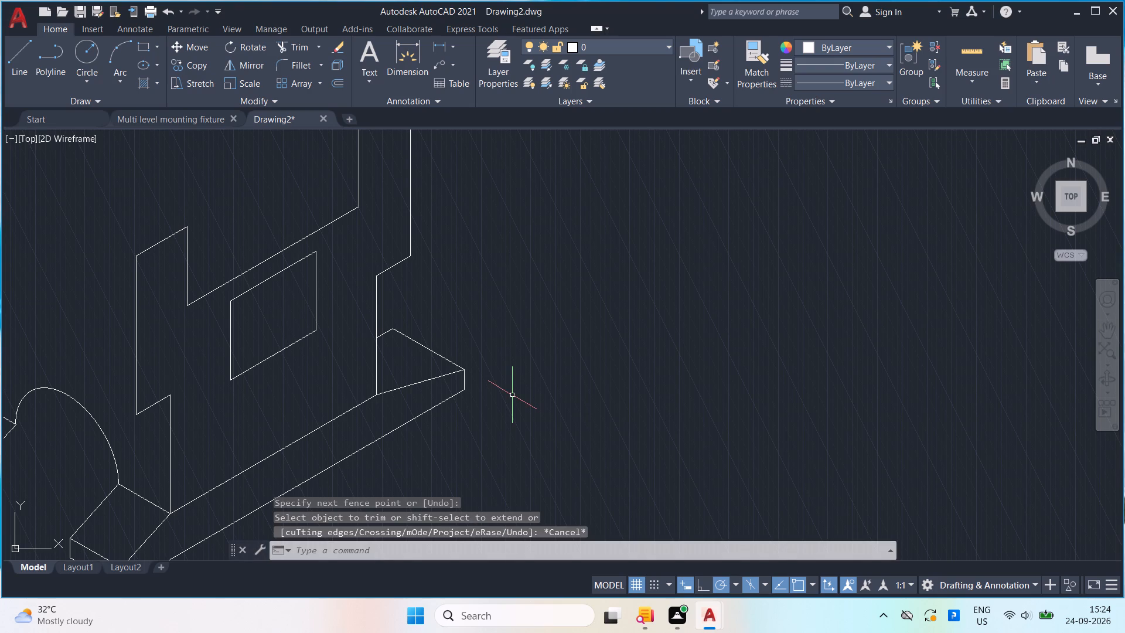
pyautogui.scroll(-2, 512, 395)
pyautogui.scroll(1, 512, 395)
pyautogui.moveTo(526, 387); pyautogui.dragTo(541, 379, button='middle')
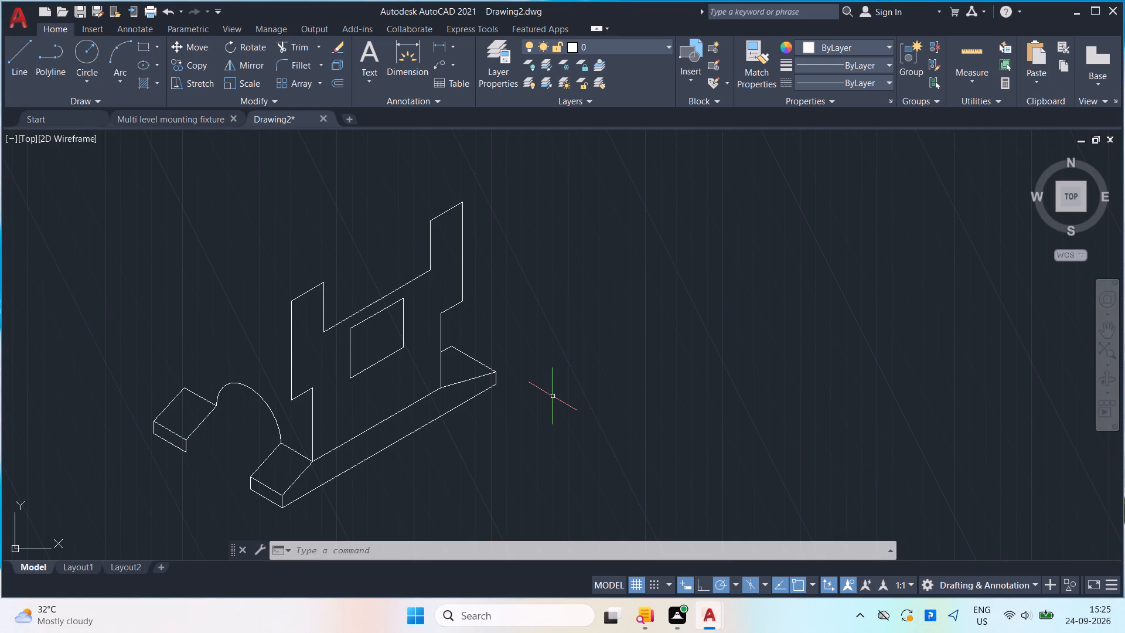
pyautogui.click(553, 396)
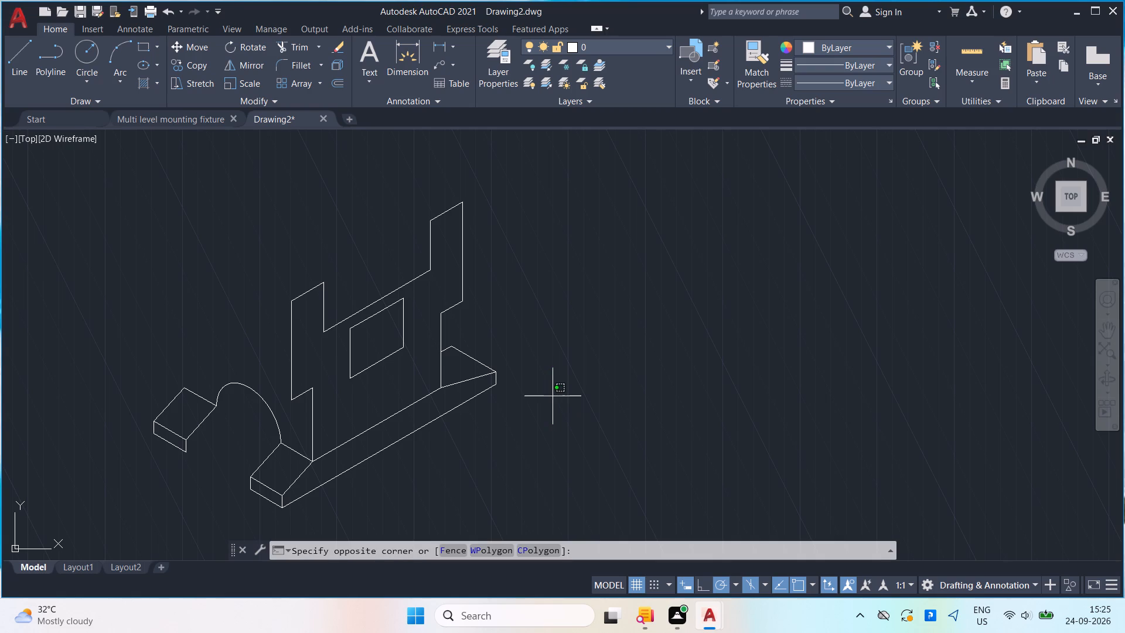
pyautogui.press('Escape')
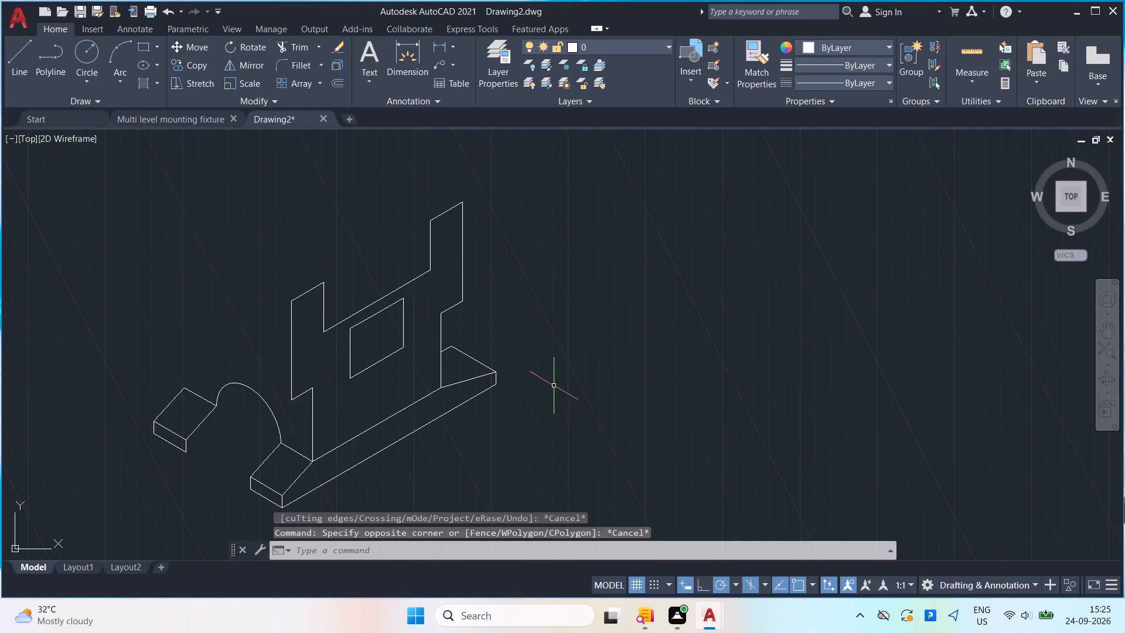
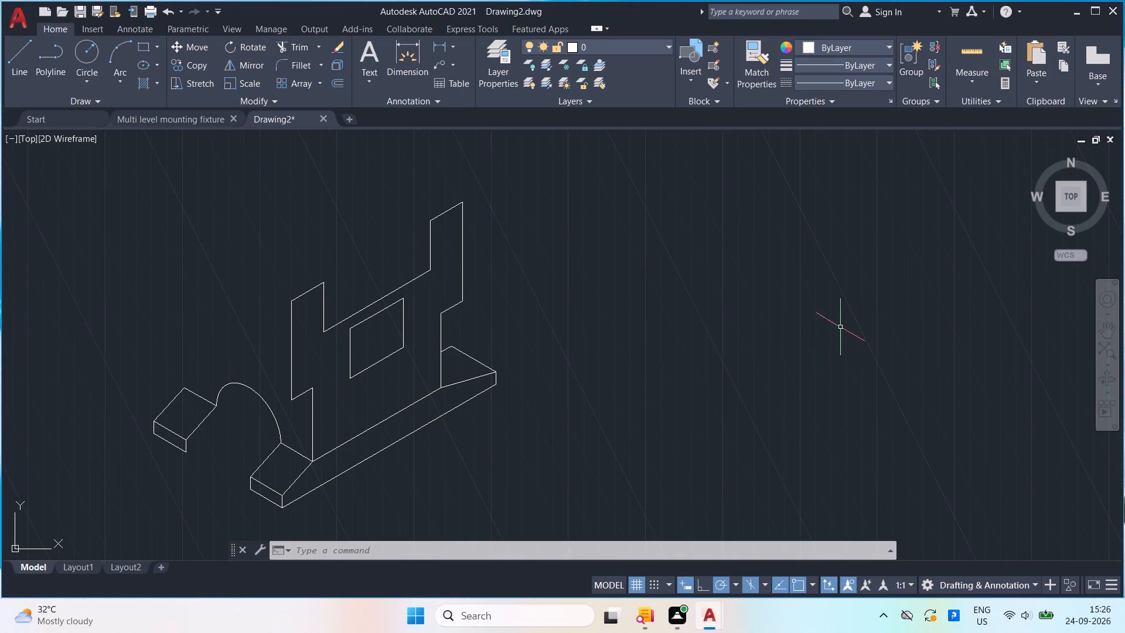
# Draw the near post's stepped top outline: 5 at 150°, 5 at 30°, 5 at 150°, 10 at 30°, ending at the post's opposite top corner.
pyautogui.press('l')
pyautogui.press('Return')
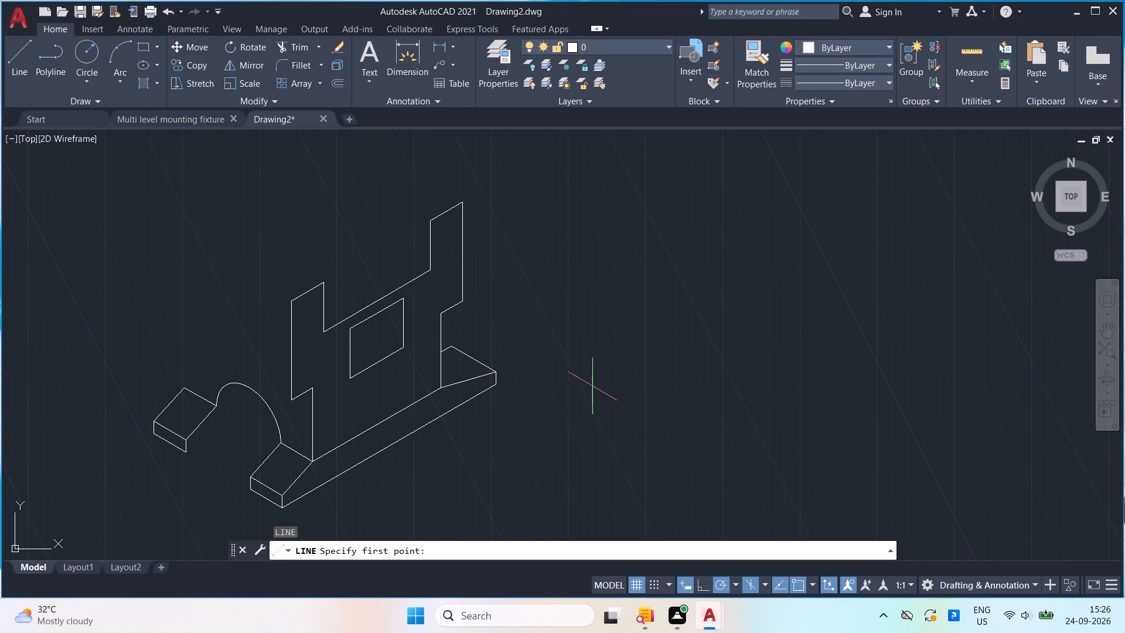
pyautogui.click(287, 298)
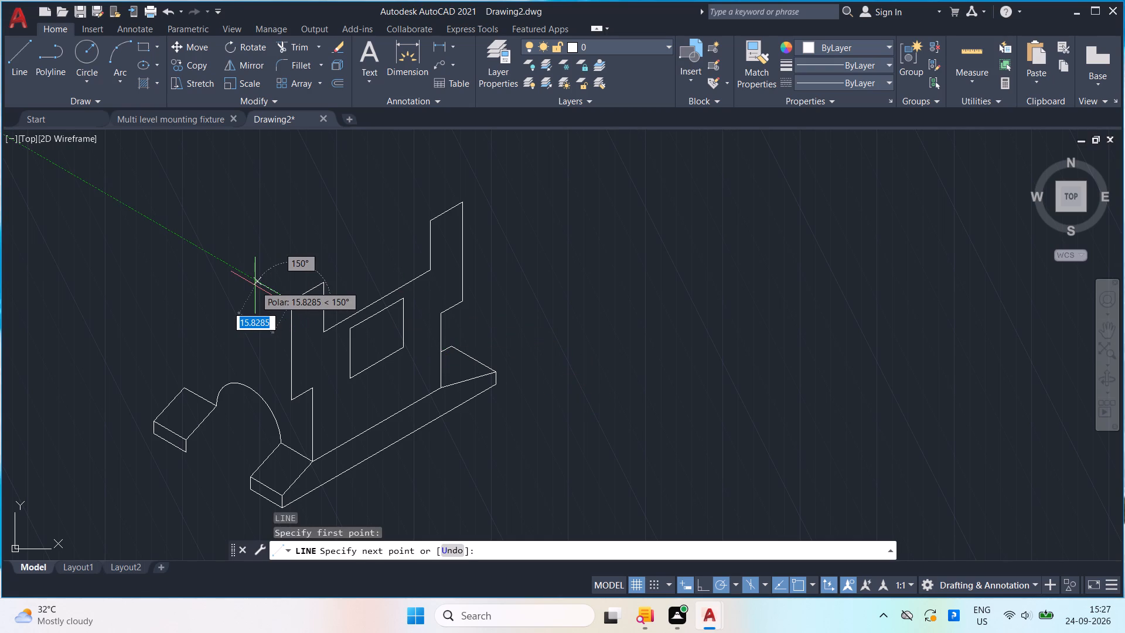
pyautogui.press('5')
pyautogui.press('Return')
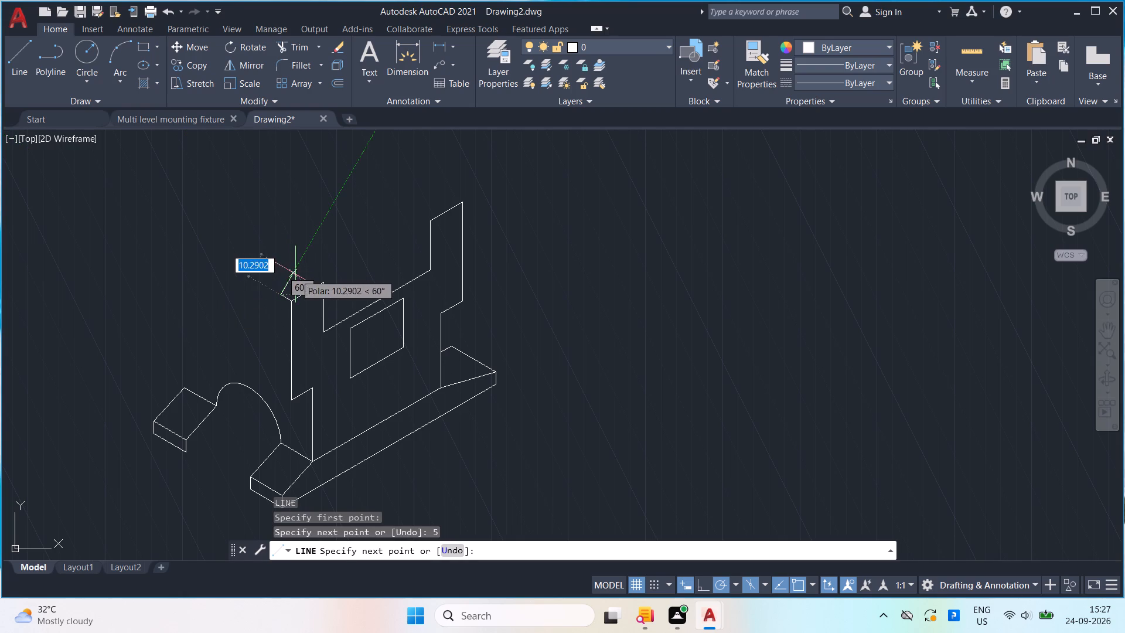
pyautogui.press('5')
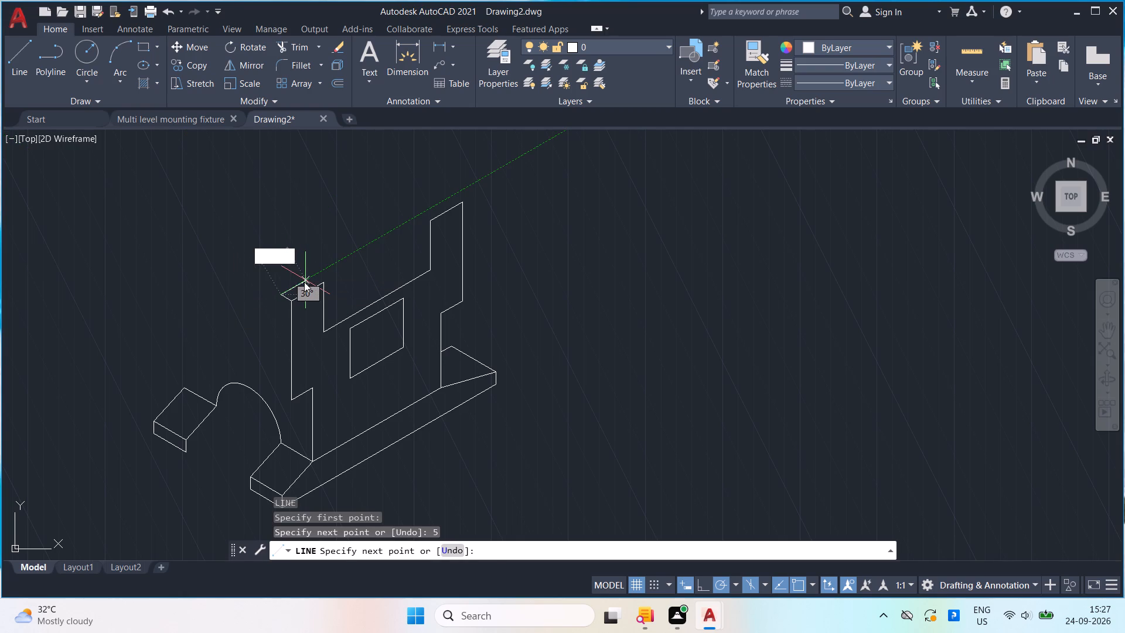
pyautogui.press('Return')
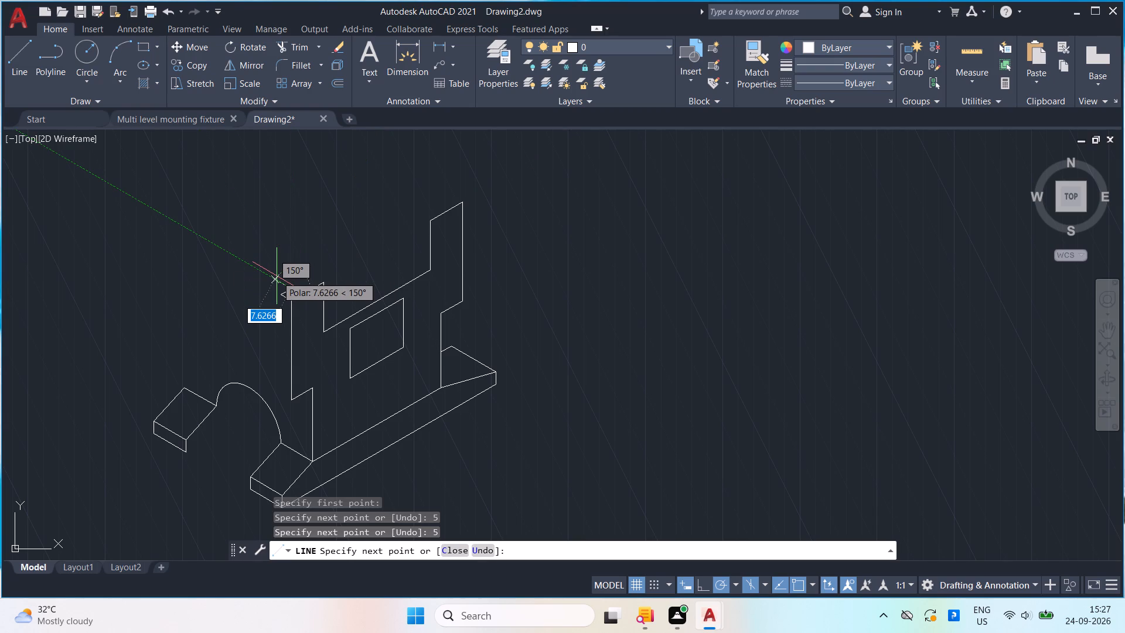
pyautogui.press('5')
pyautogui.press('Return')
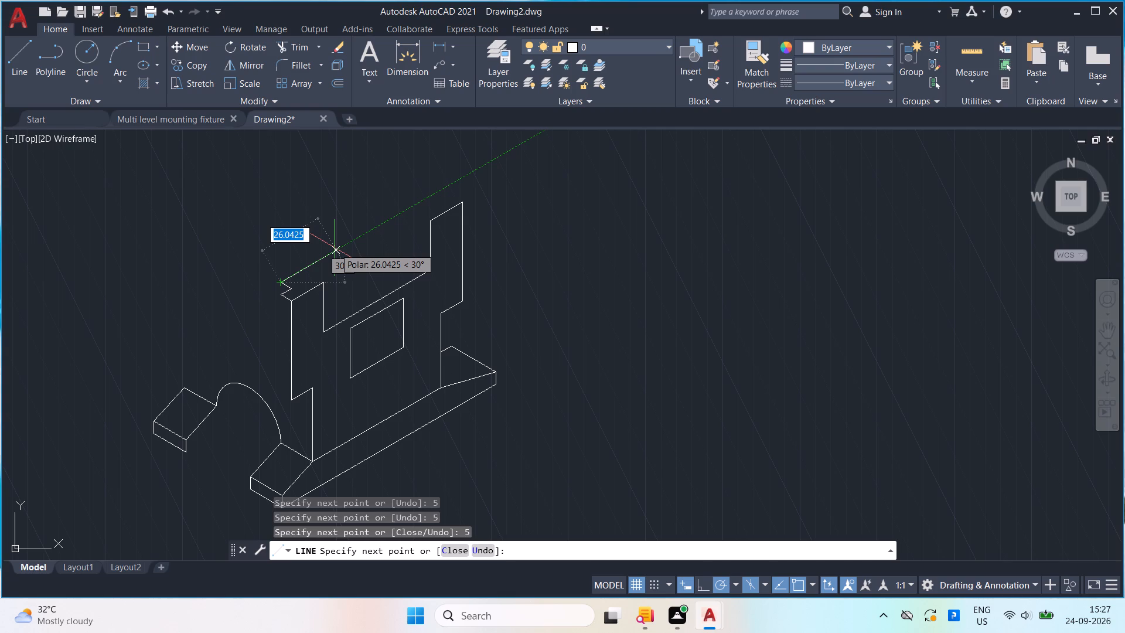
pyautogui.press('1')
pyautogui.press('0')
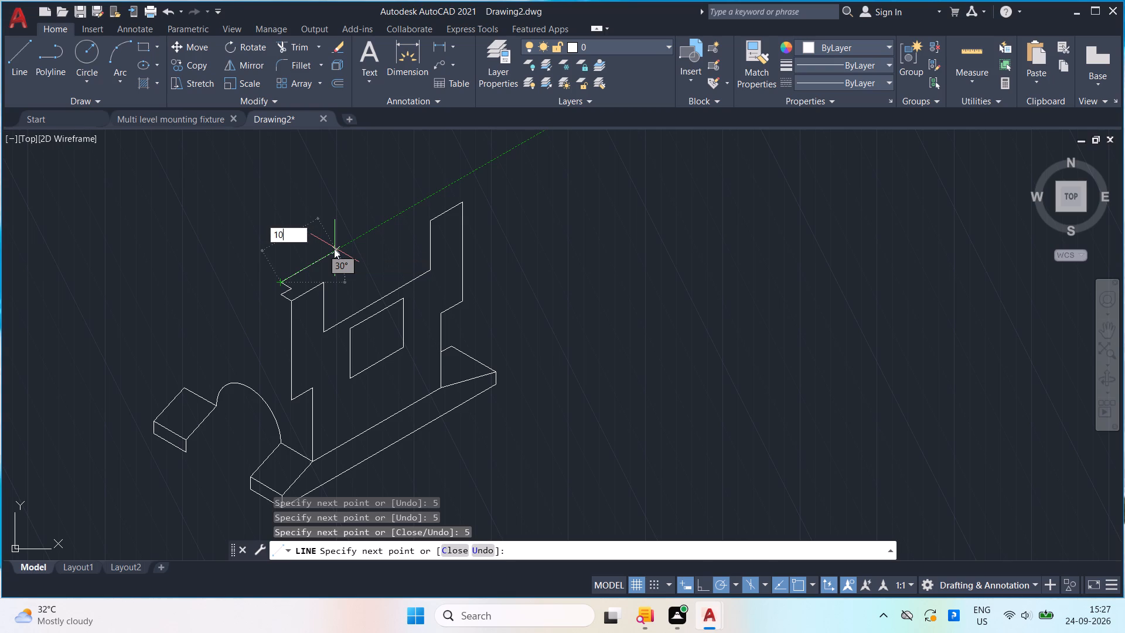
pyautogui.press('Return')
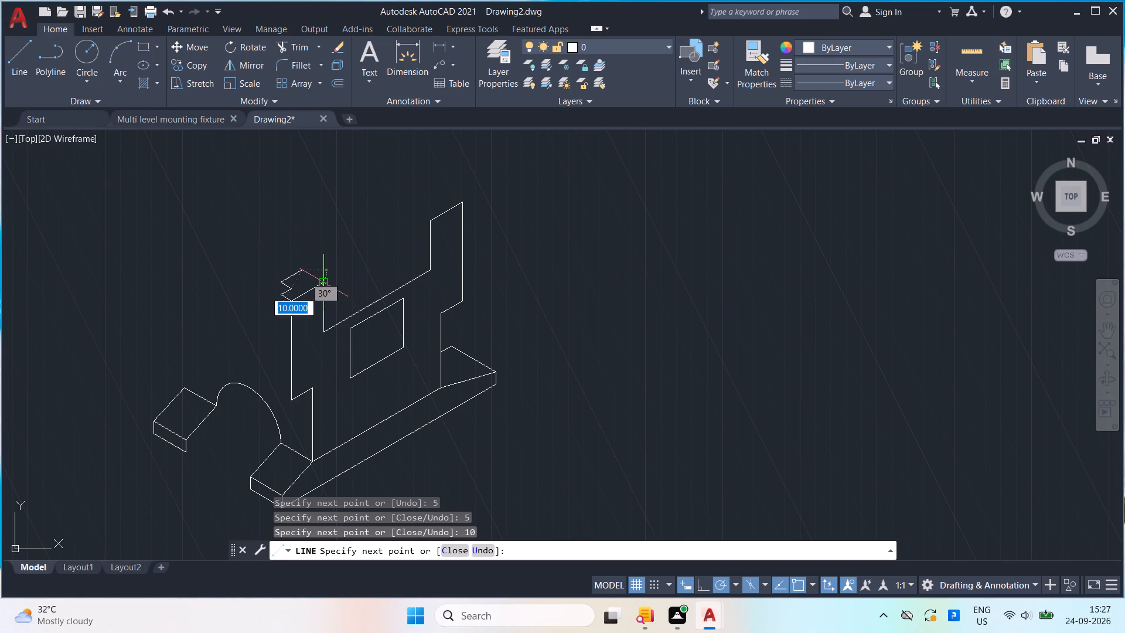
pyautogui.click(323, 283)
pyautogui.press('space')
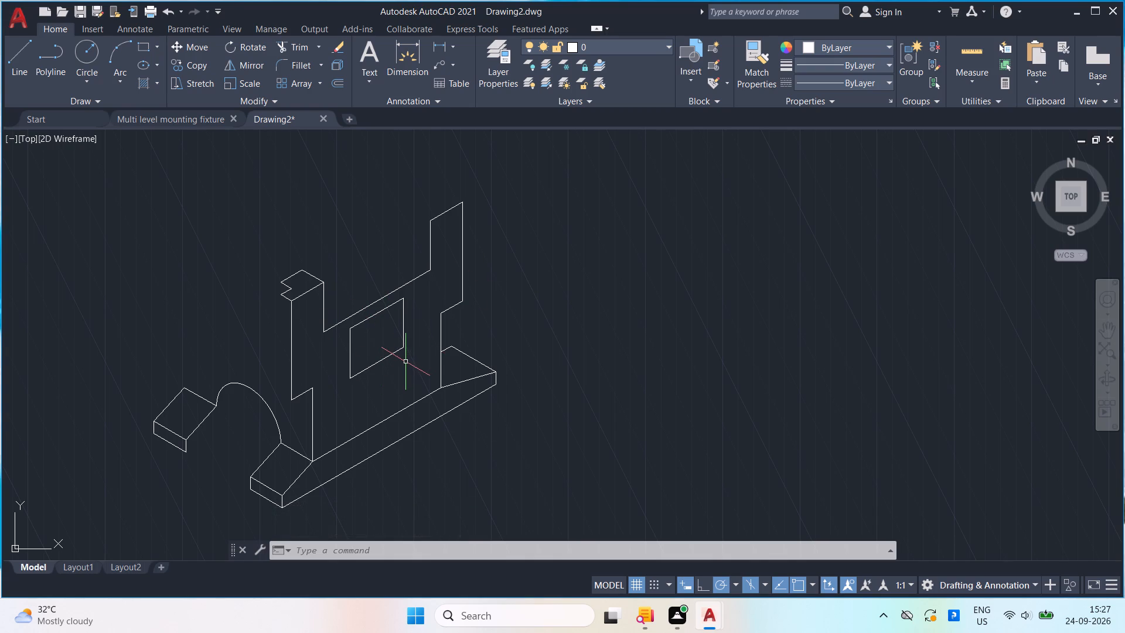
# Draw a 15-unit line at 150° from the outer end of the near post's front 5-unit top edge.
pyautogui.press('space')
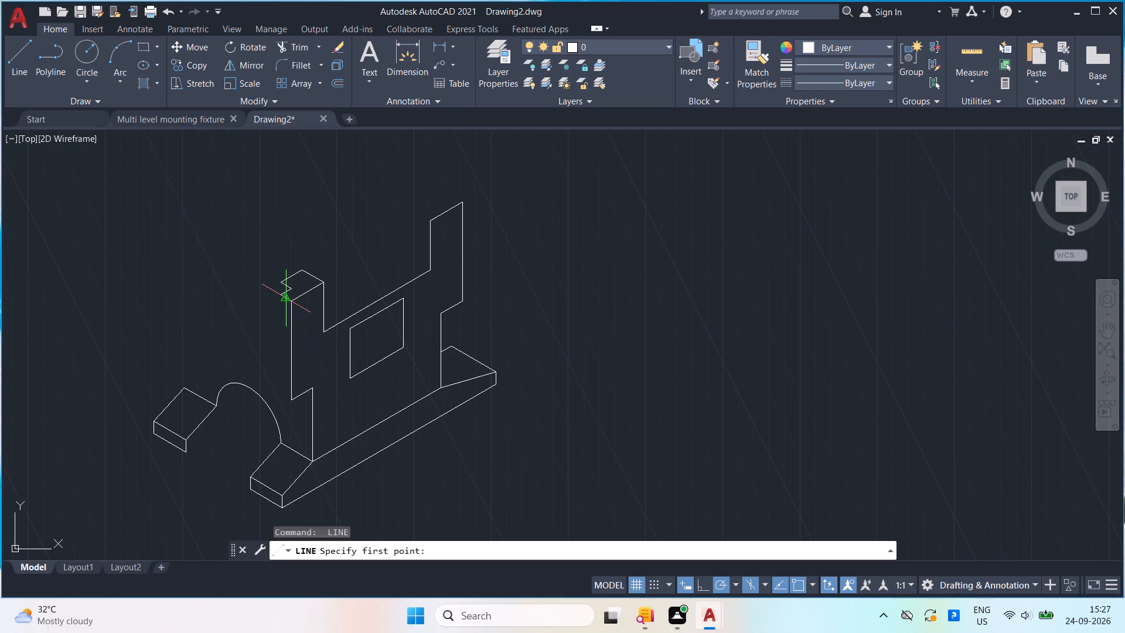
pyautogui.click(278, 297)
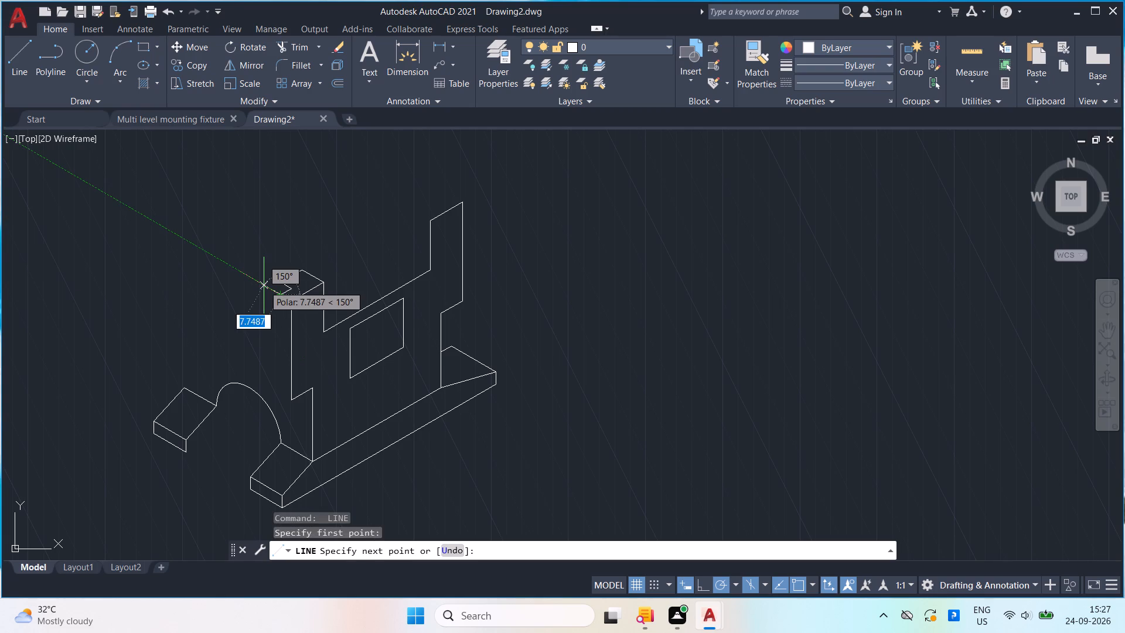
pyautogui.write('15')
pyautogui.press('Return')
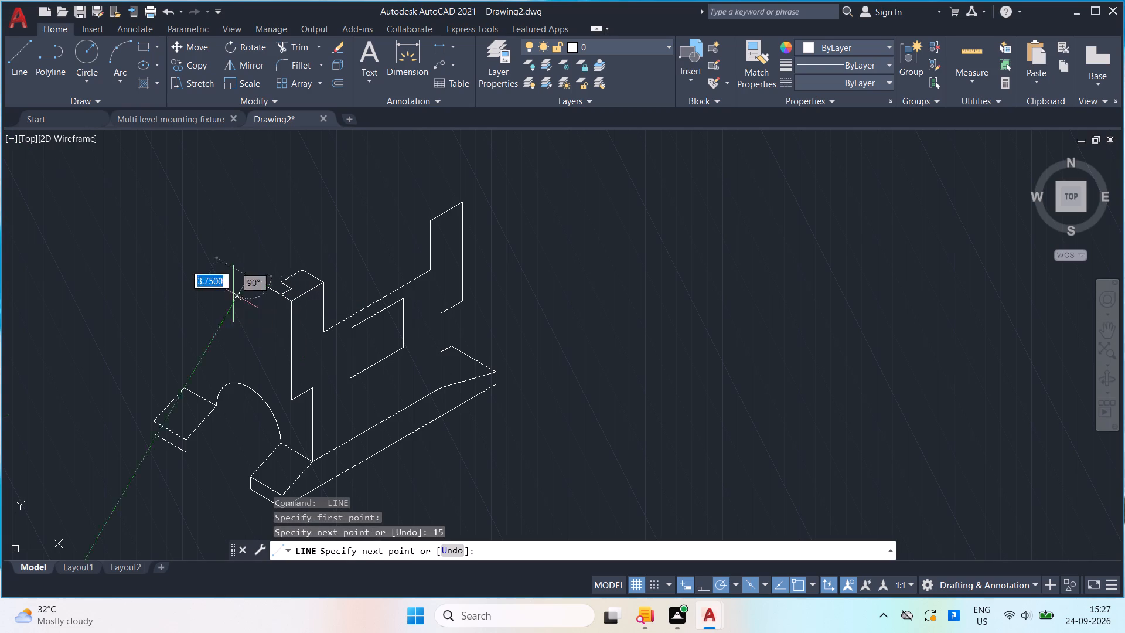
pyautogui.press('space')
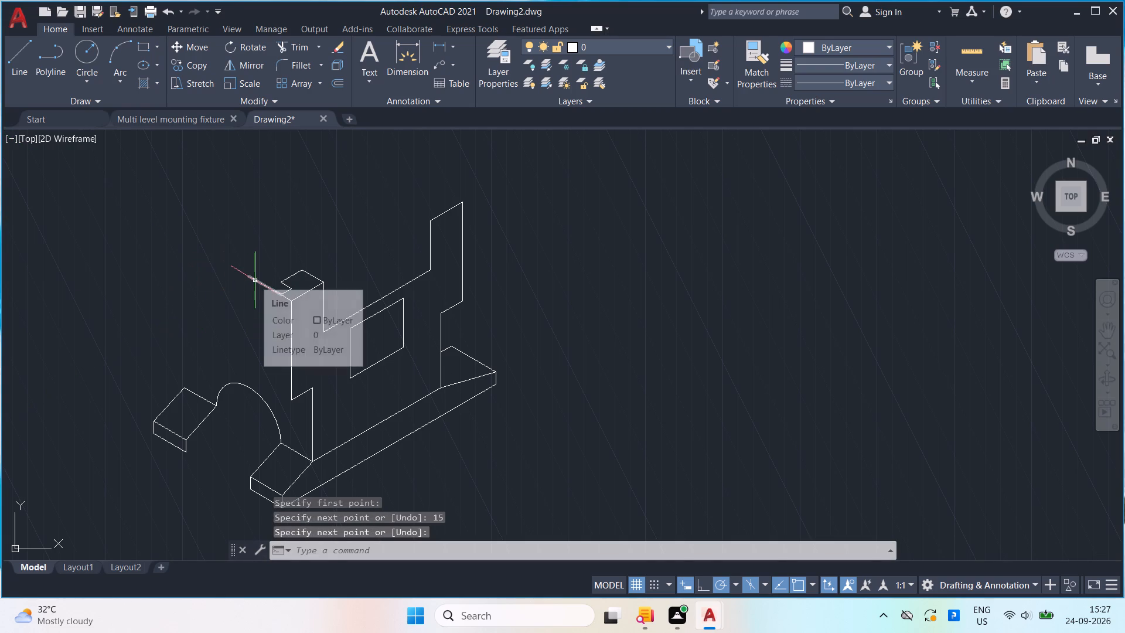
# Draw an isocircle of radius 15 centred on the free end of the 15-unit line.
pyautogui.moveTo(257, 283); pyautogui.dragTo(260, 311, button='middle')
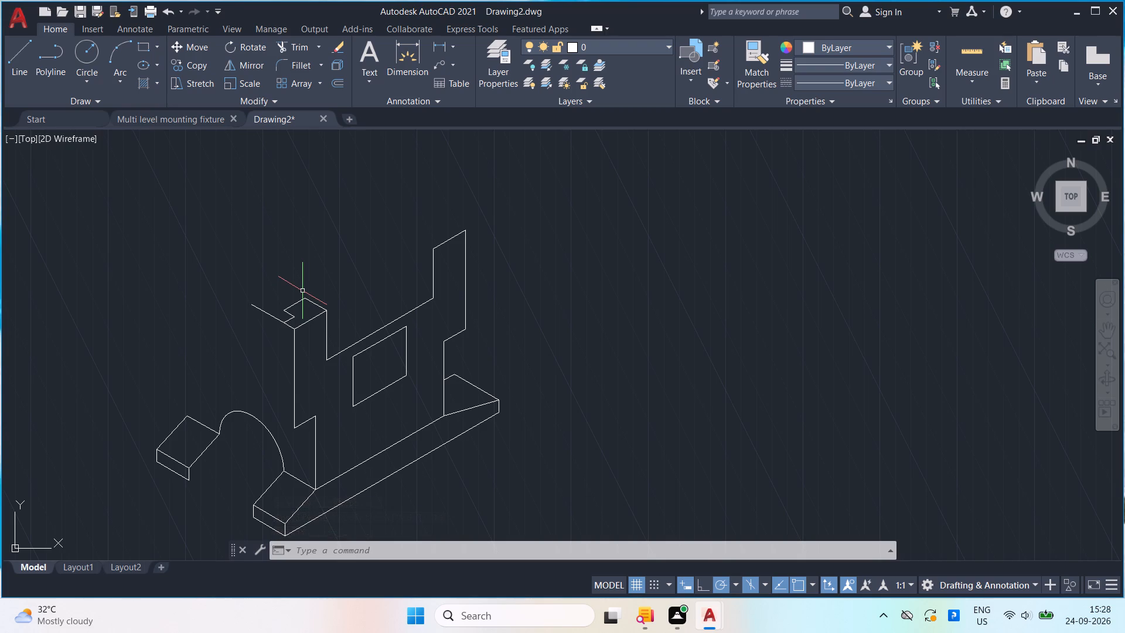
pyautogui.press('e')
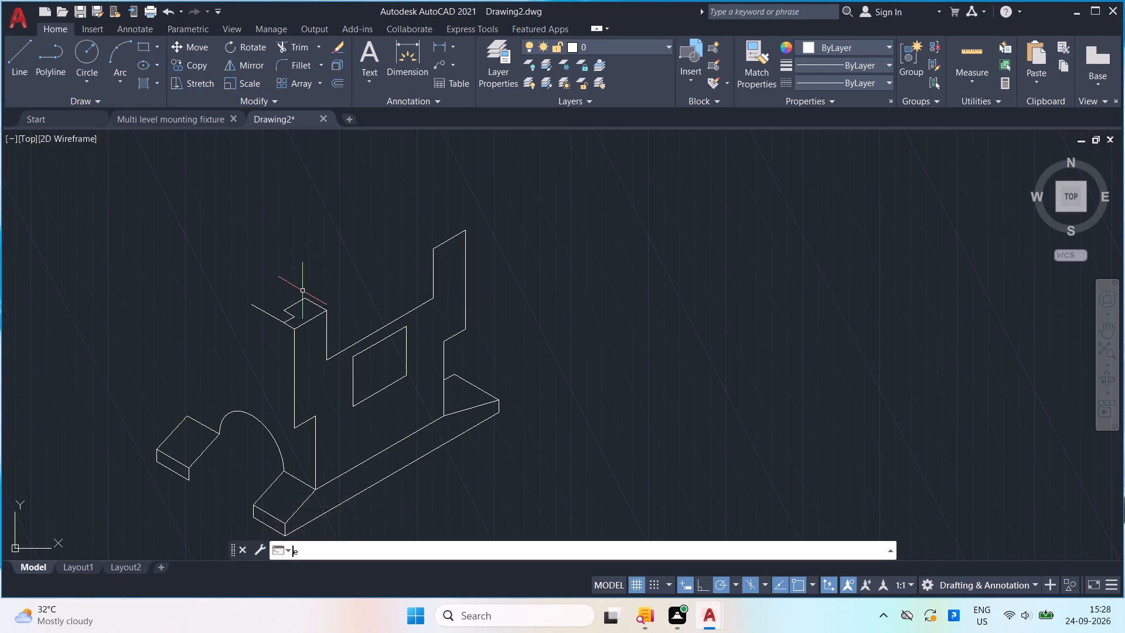
pyautogui.click(313, 411)
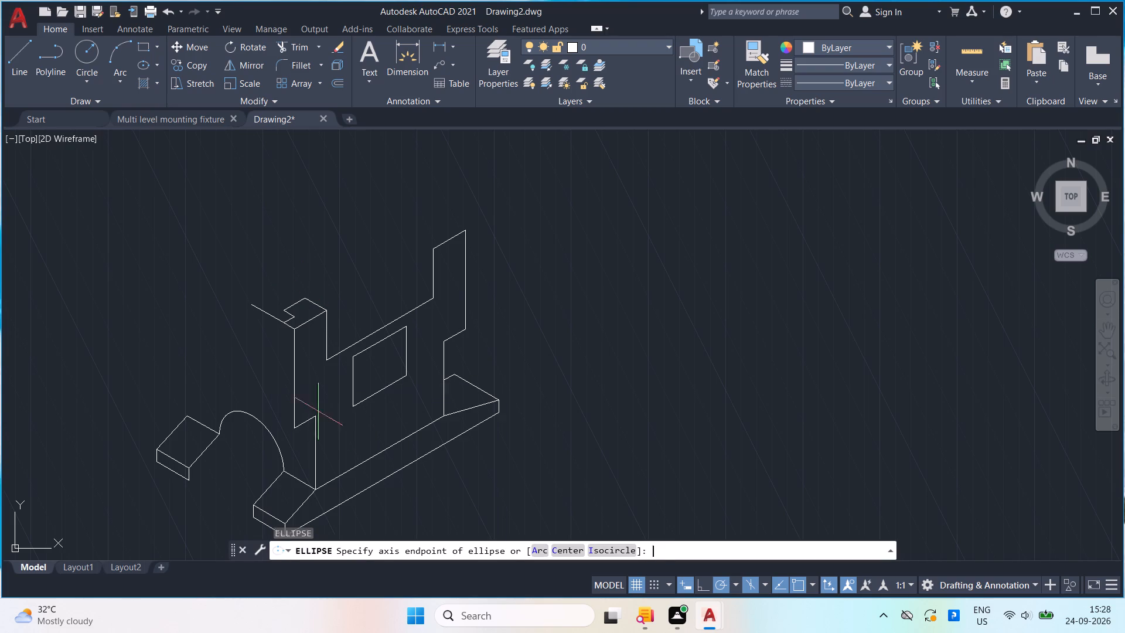
pyautogui.click(602, 553)
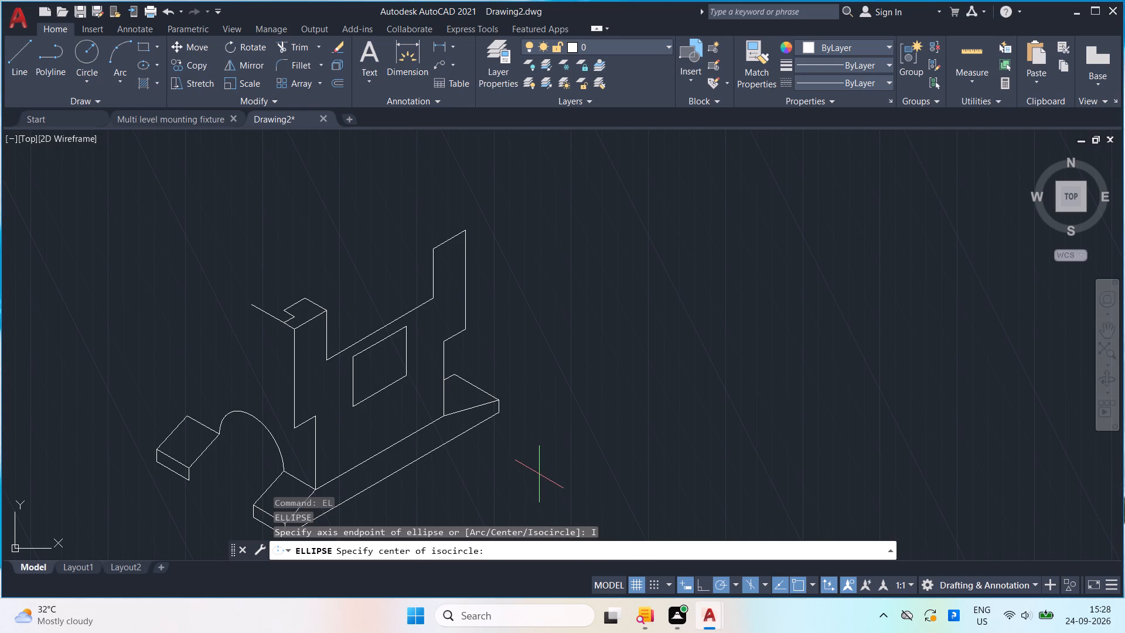
pyautogui.click(762, 586)
pyautogui.click(769, 522)
pyautogui.click(252, 302)
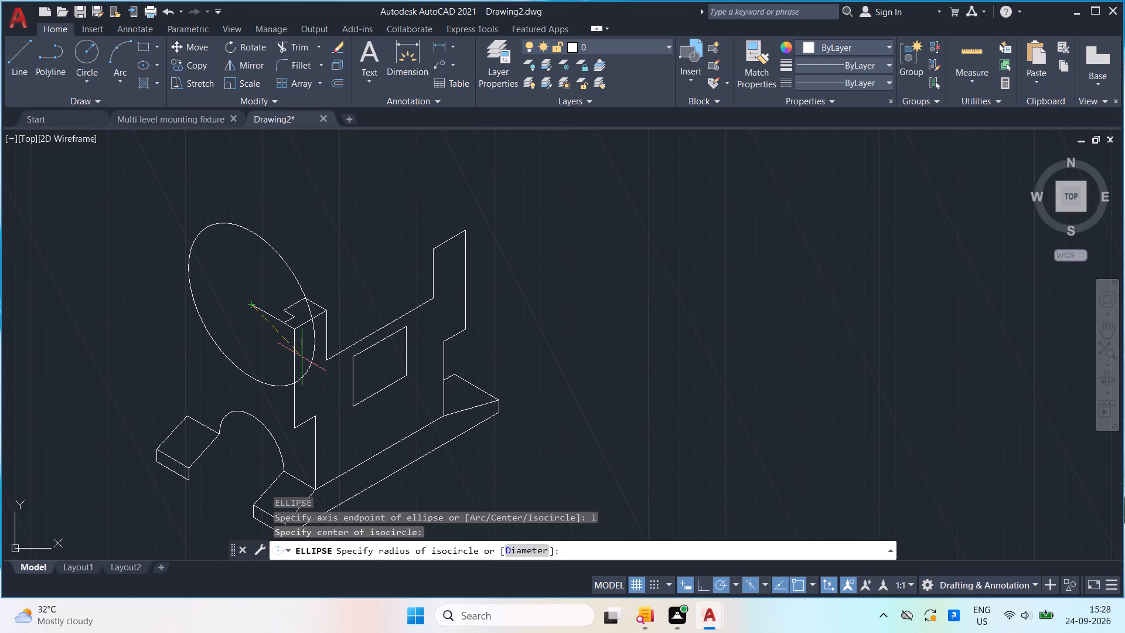
pyautogui.press('1')
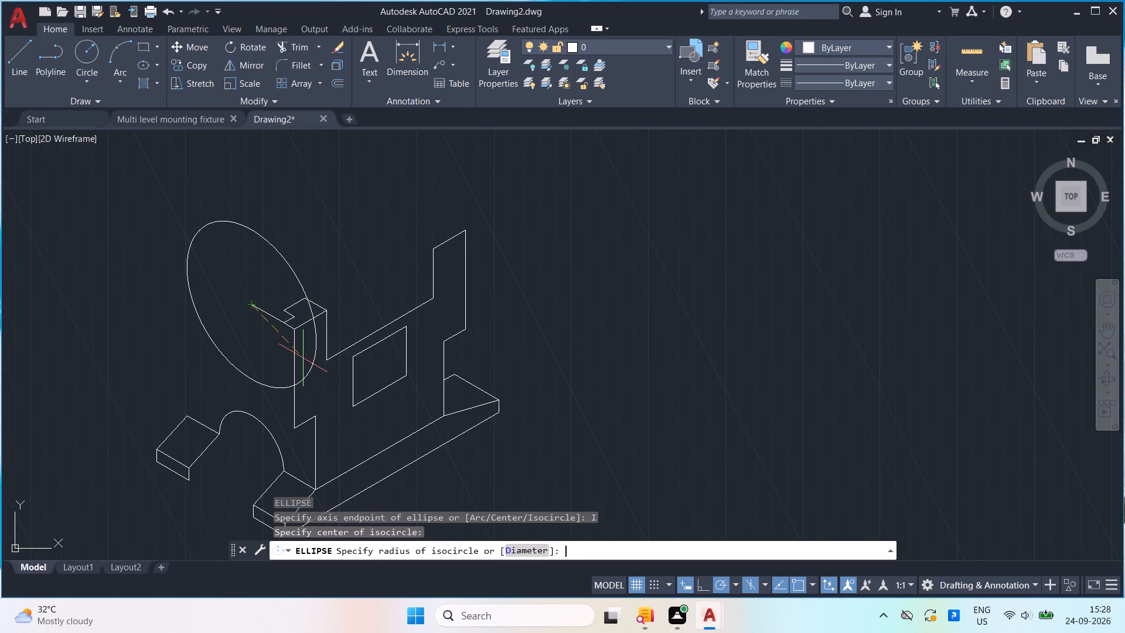
pyautogui.press('5')
pyautogui.press('Return')
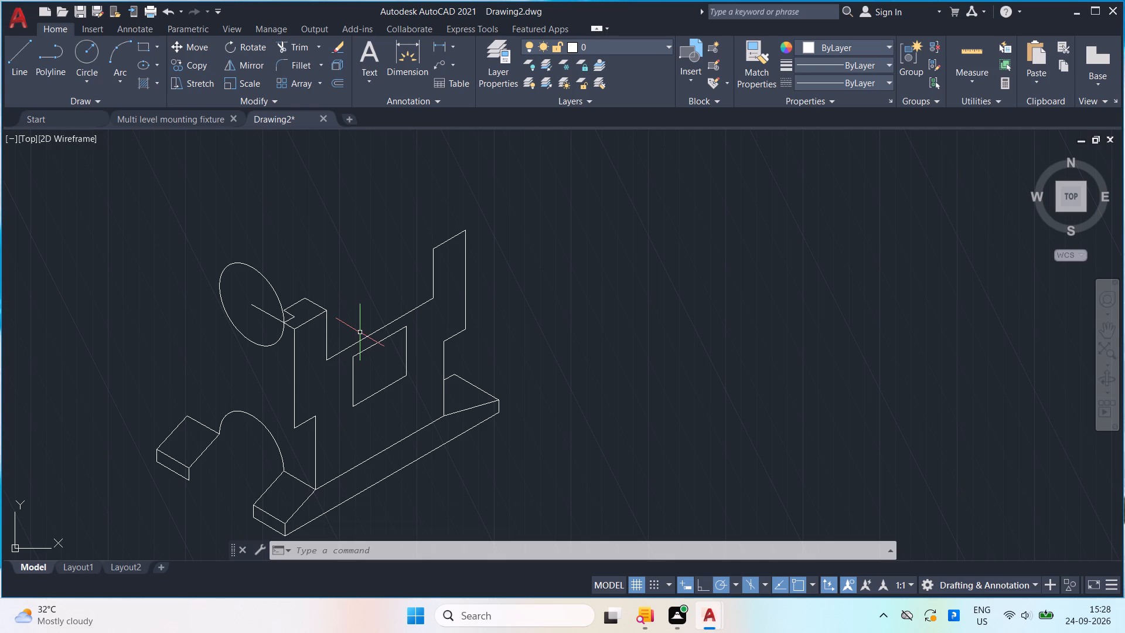
pyautogui.press('Escape')
# Draw a 10-unit line at 150° from the outer end of the near post's second 5-unit edge at 150°.
pyautogui.press('l')
pyautogui.press('Return')
pyautogui.scroll(2, 380, 312)
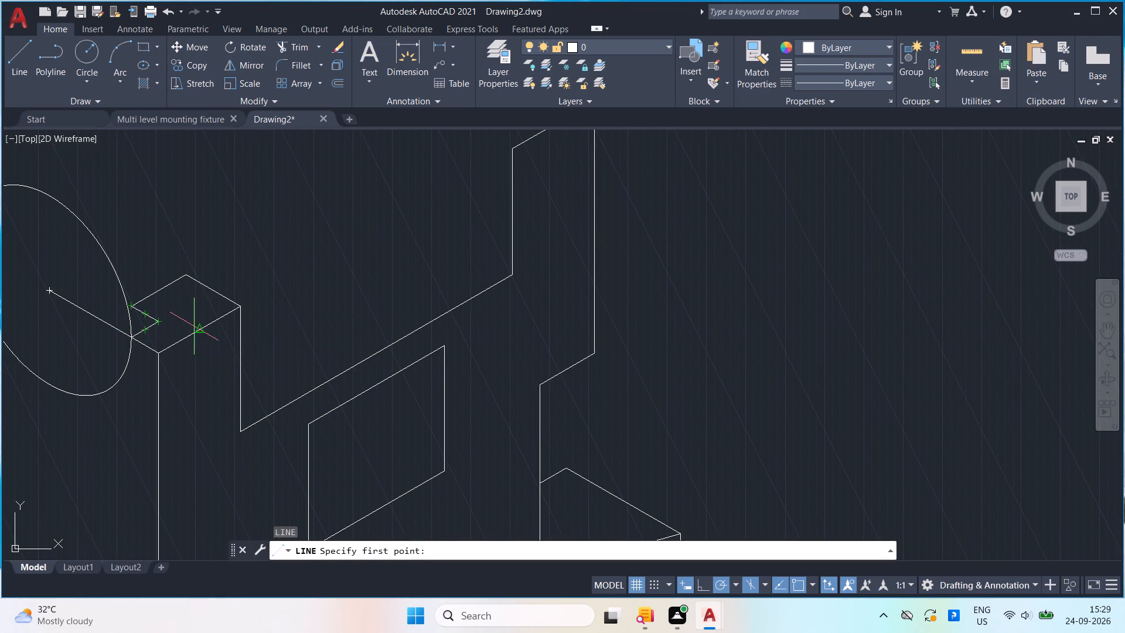
pyautogui.click(128, 305)
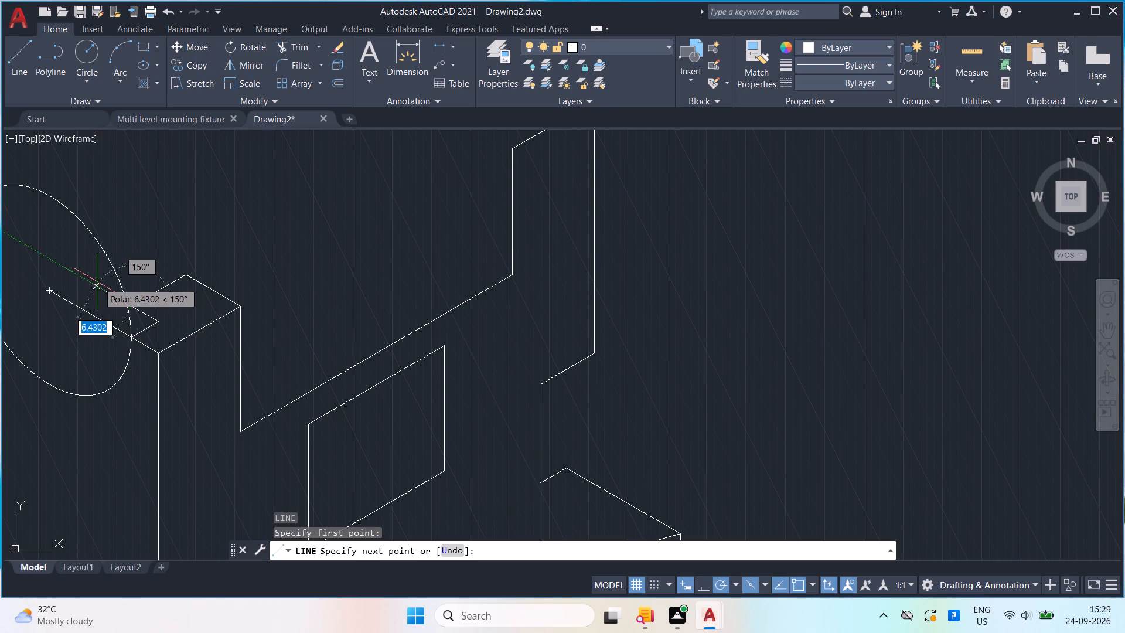
pyautogui.write('10')
pyautogui.press('Return')
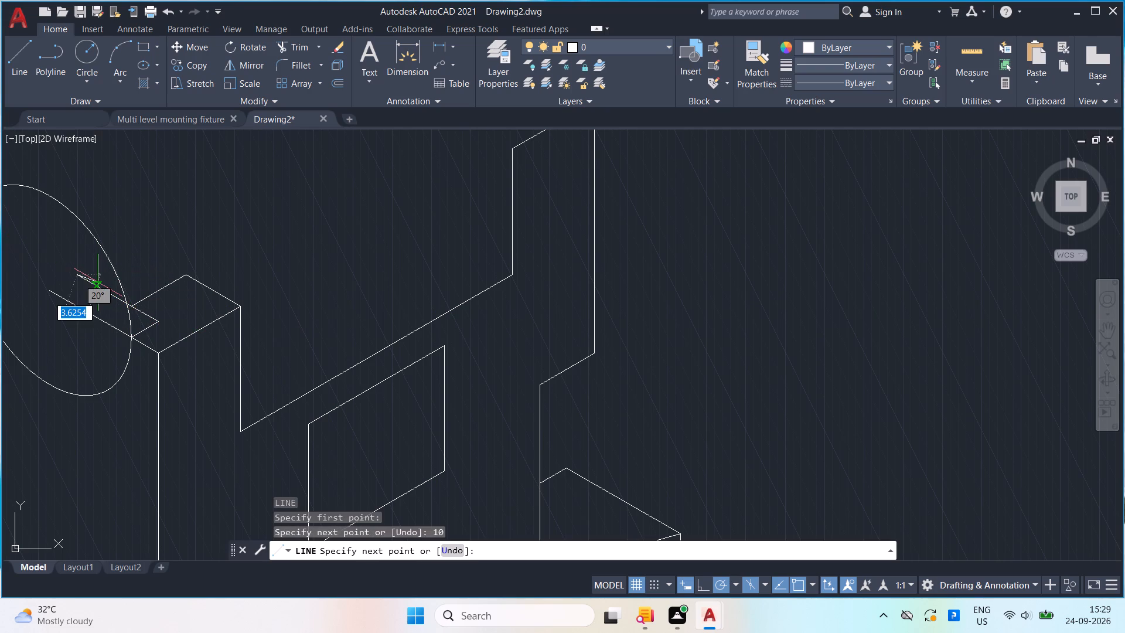
pyautogui.press('space')
# Draw an isocircle of radius 10 centred on the free end of the 10-unit line.
pyautogui.moveTo(217, 211); pyautogui.dragTo(358, 231, button='middle')
pyautogui.scroll(-1, 364, 249)
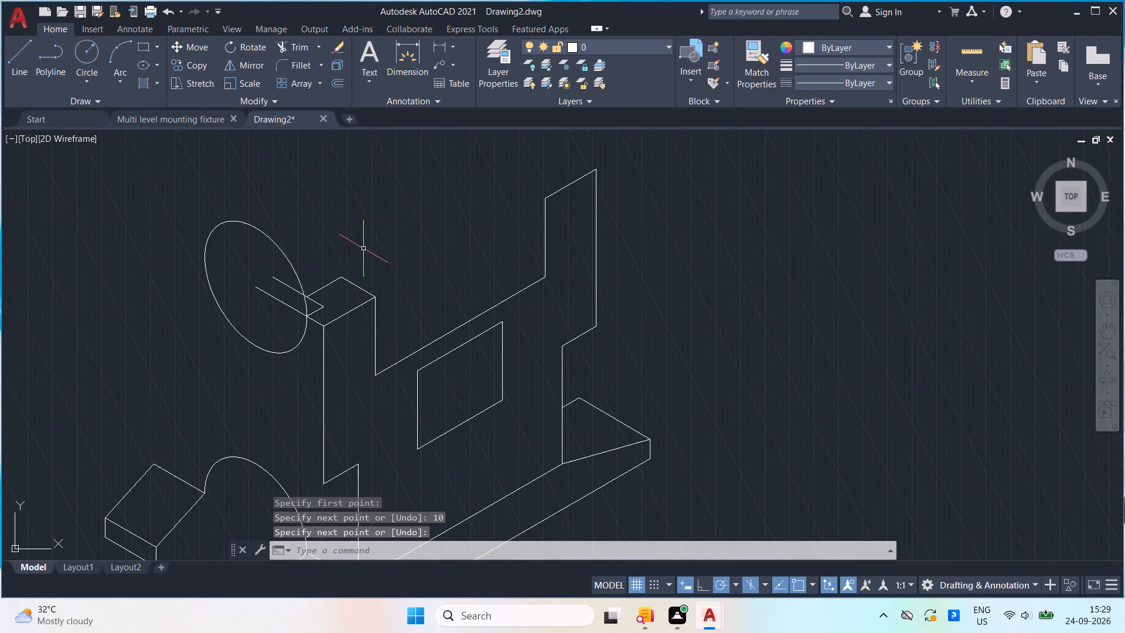
pyautogui.scroll(1, 344, 233)
pyautogui.press('e')
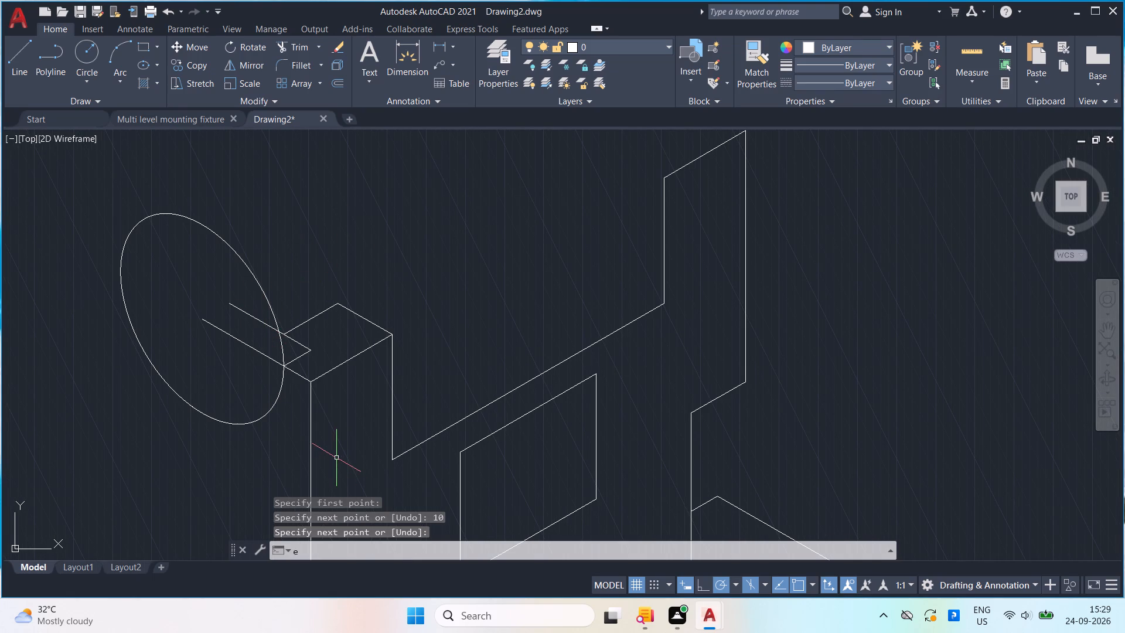
pyautogui.press('l')
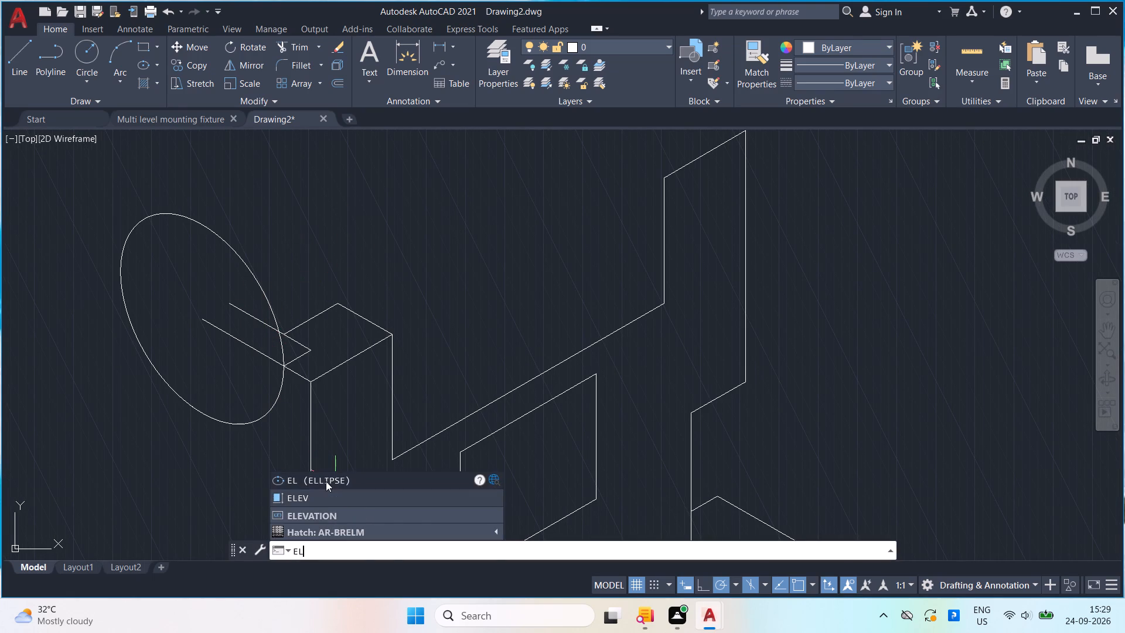
pyautogui.click(326, 479)
pyautogui.click(602, 552)
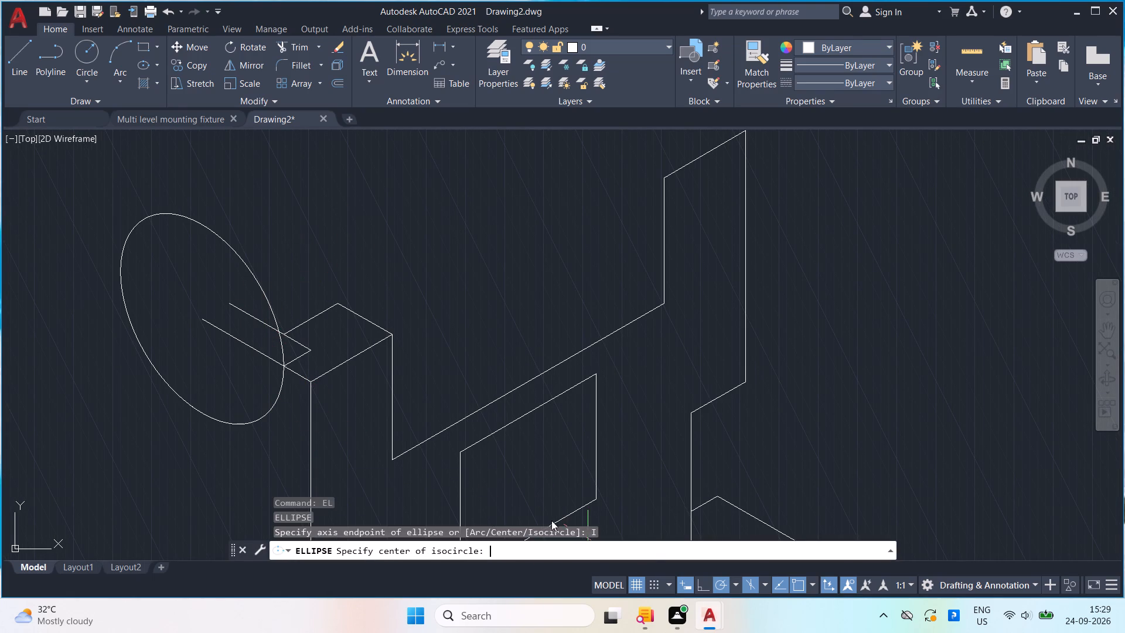
pyautogui.click(223, 301)
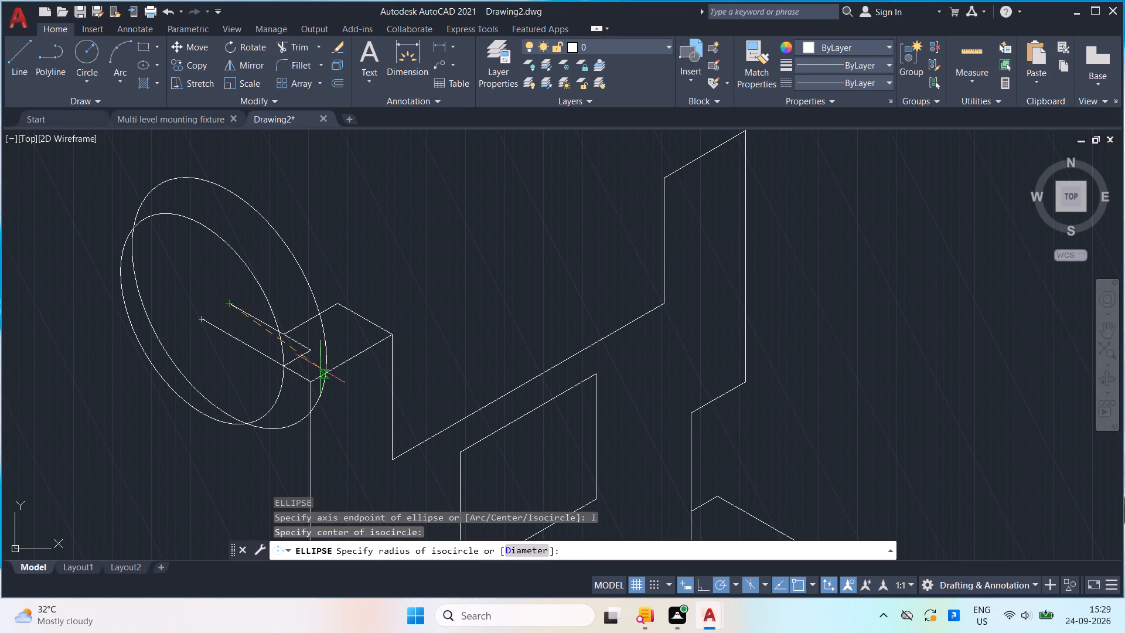
pyautogui.write('10')
pyautogui.press('Return')
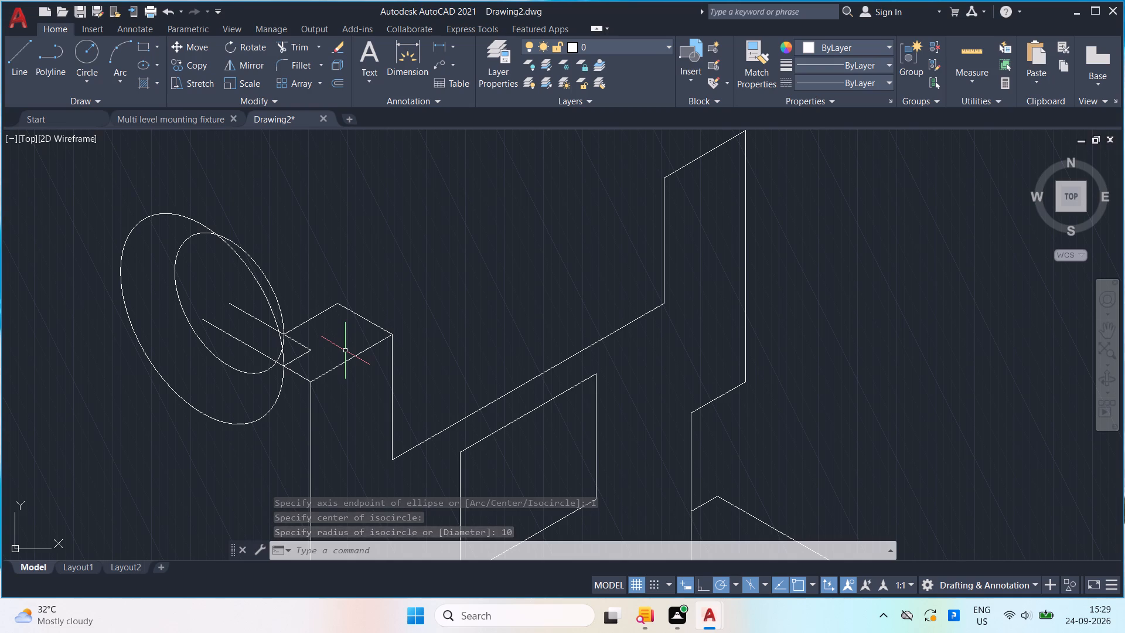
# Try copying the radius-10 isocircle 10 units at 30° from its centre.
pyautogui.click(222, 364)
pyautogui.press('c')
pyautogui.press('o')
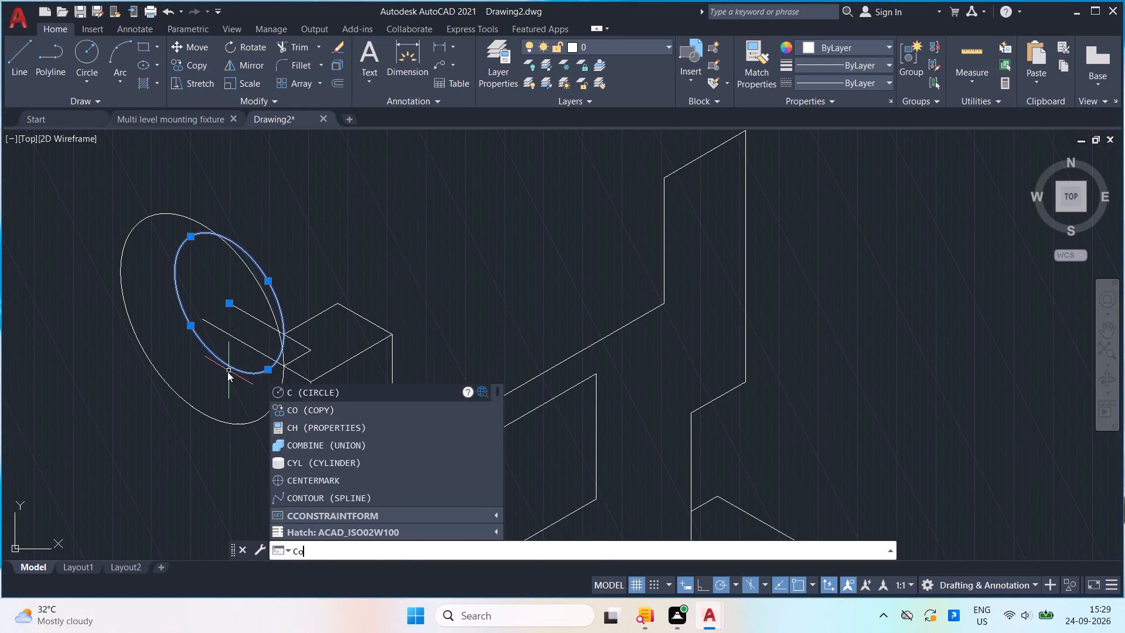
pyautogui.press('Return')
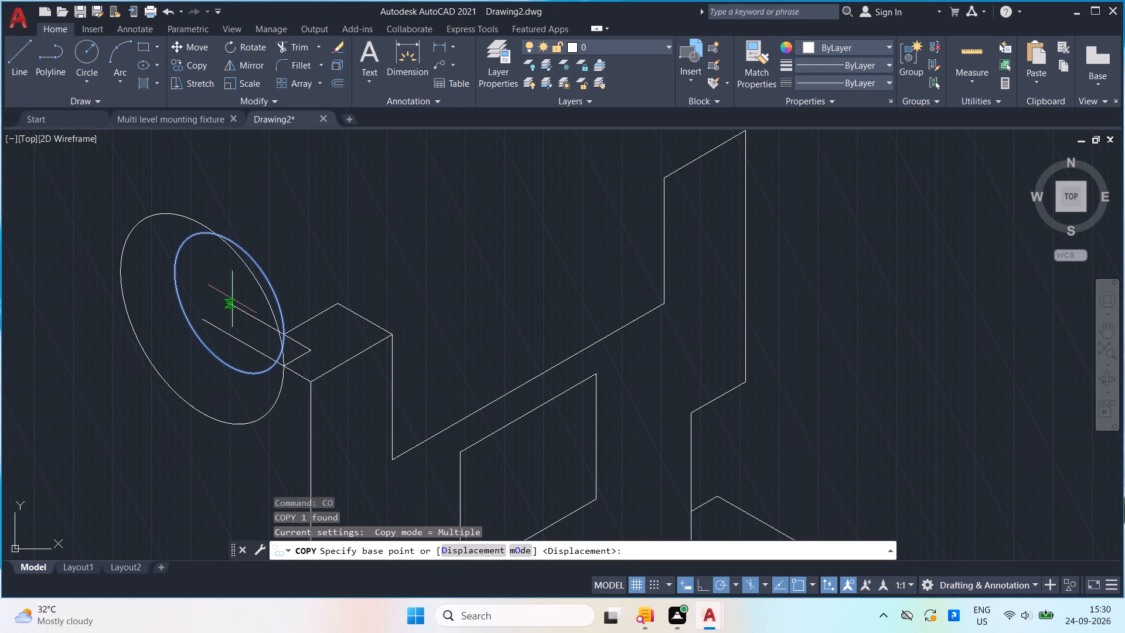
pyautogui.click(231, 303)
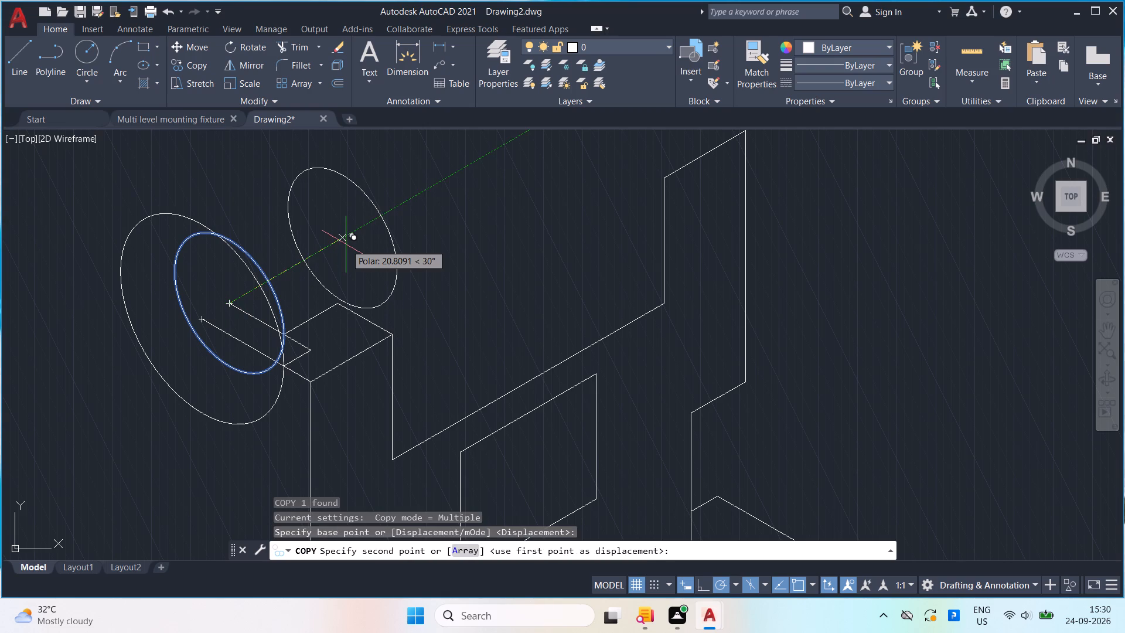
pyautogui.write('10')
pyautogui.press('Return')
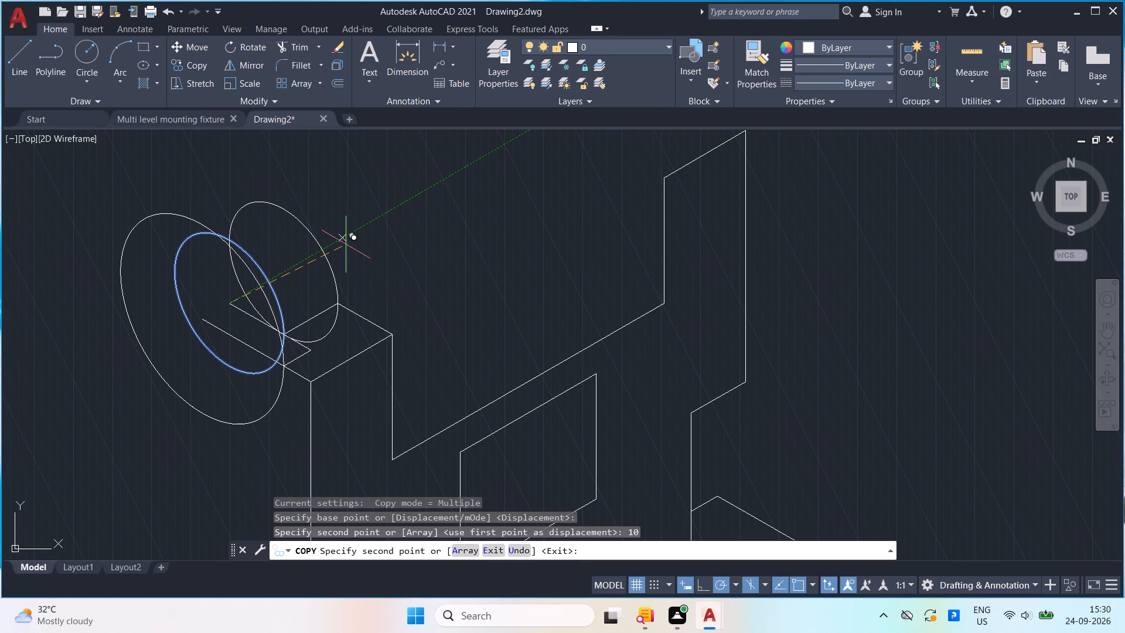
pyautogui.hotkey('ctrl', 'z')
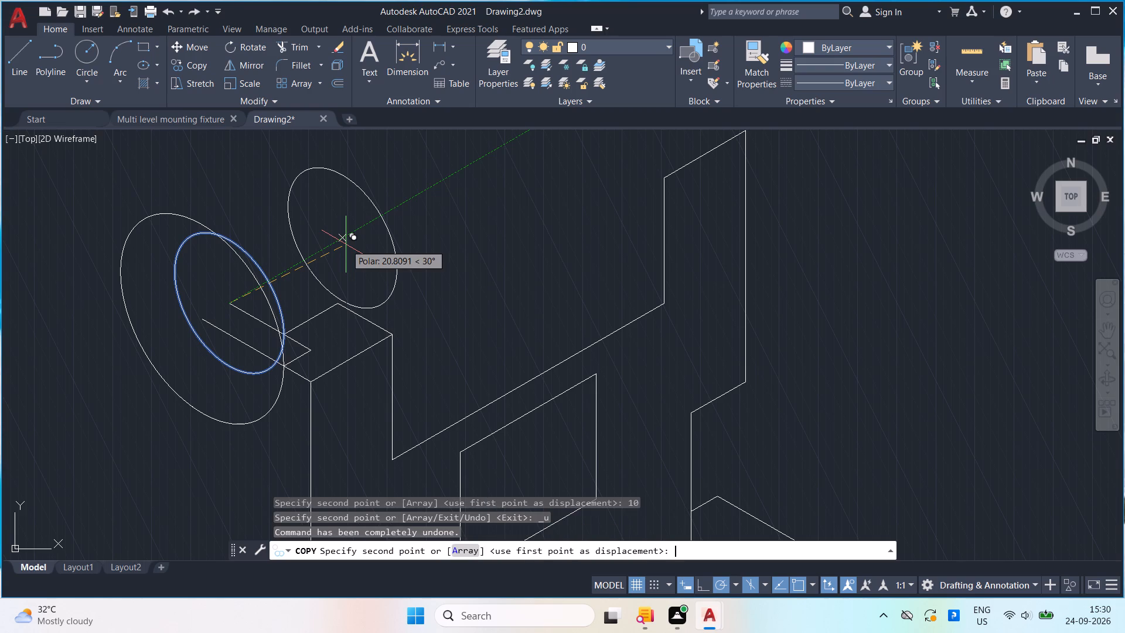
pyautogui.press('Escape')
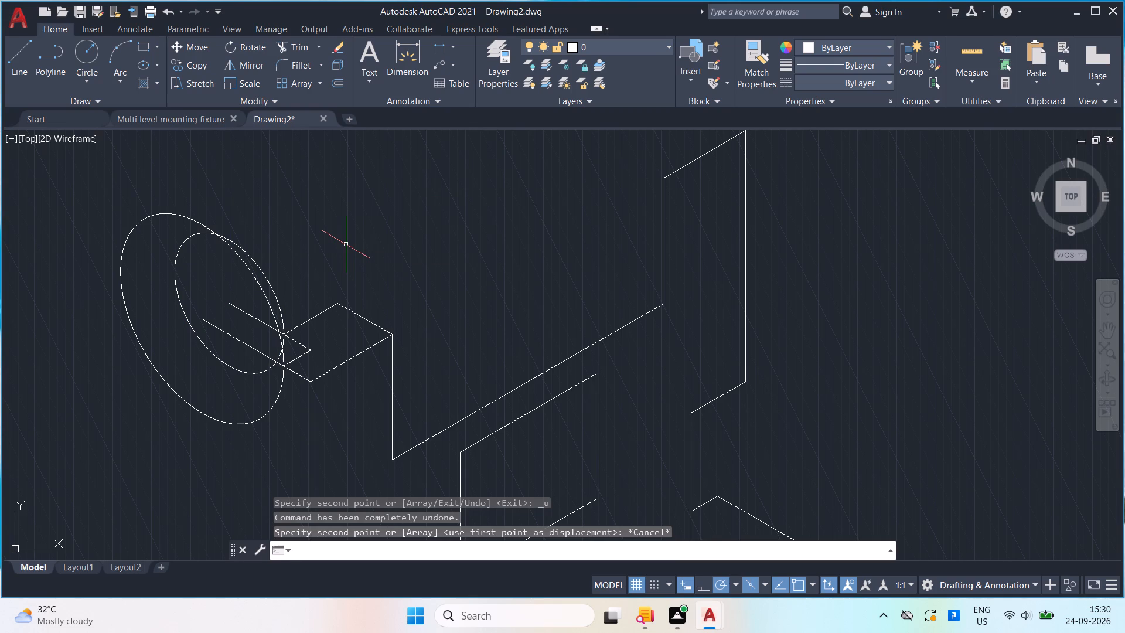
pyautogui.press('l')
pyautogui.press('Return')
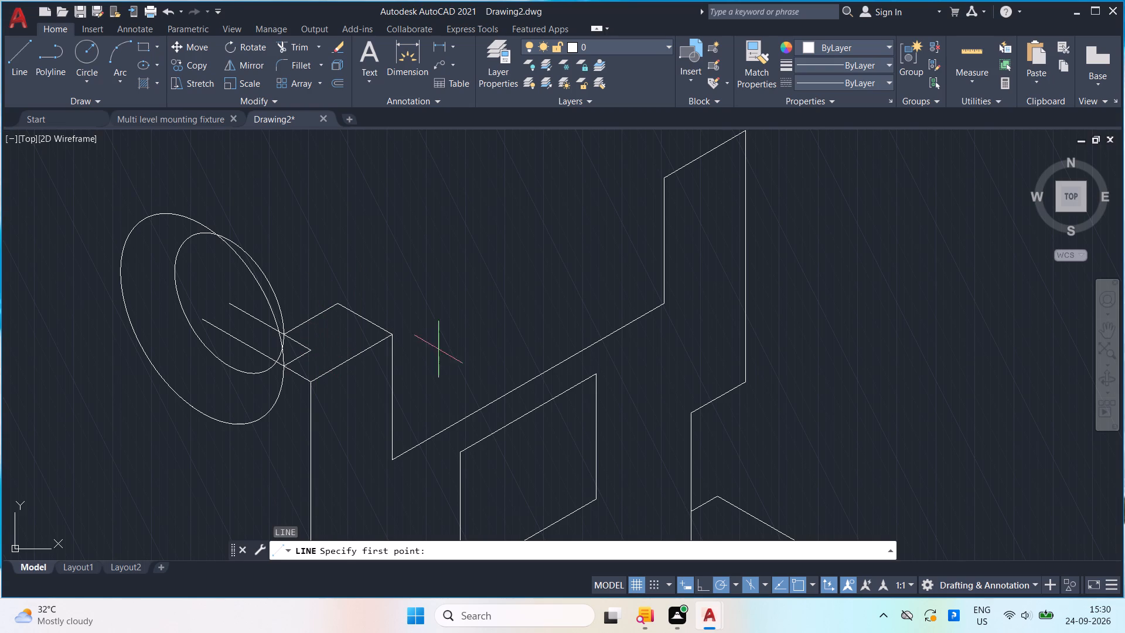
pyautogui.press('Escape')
# Measure the length of the line running from the near post's front top edge to the larger isocircle's centre.
pyautogui.click(980, 96)
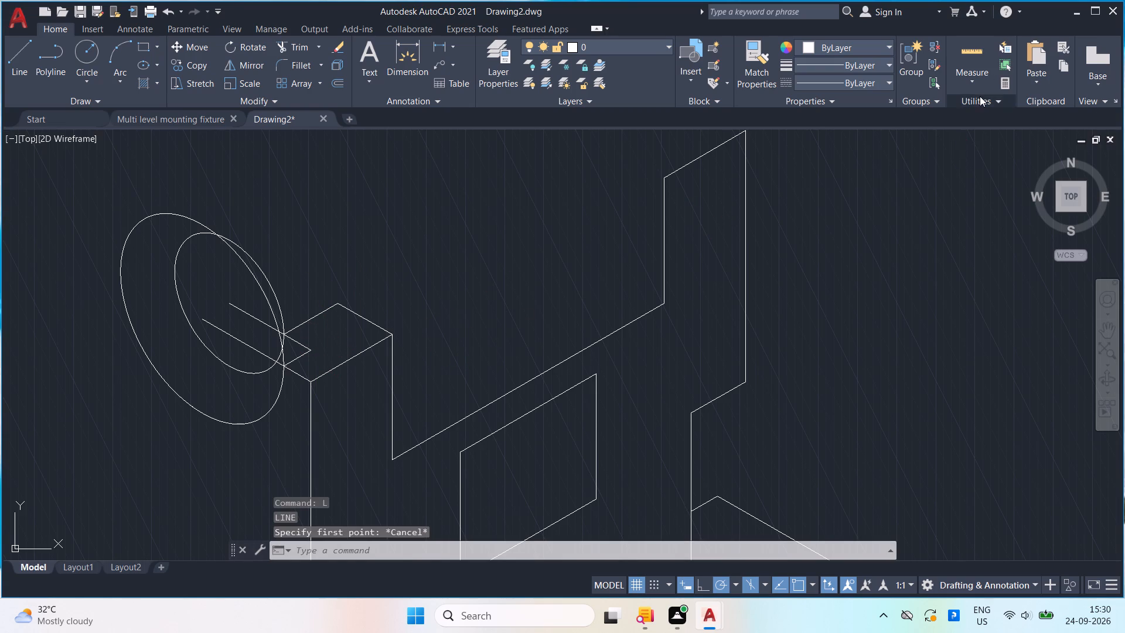
pyautogui.click(974, 83)
pyautogui.click(969, 104)
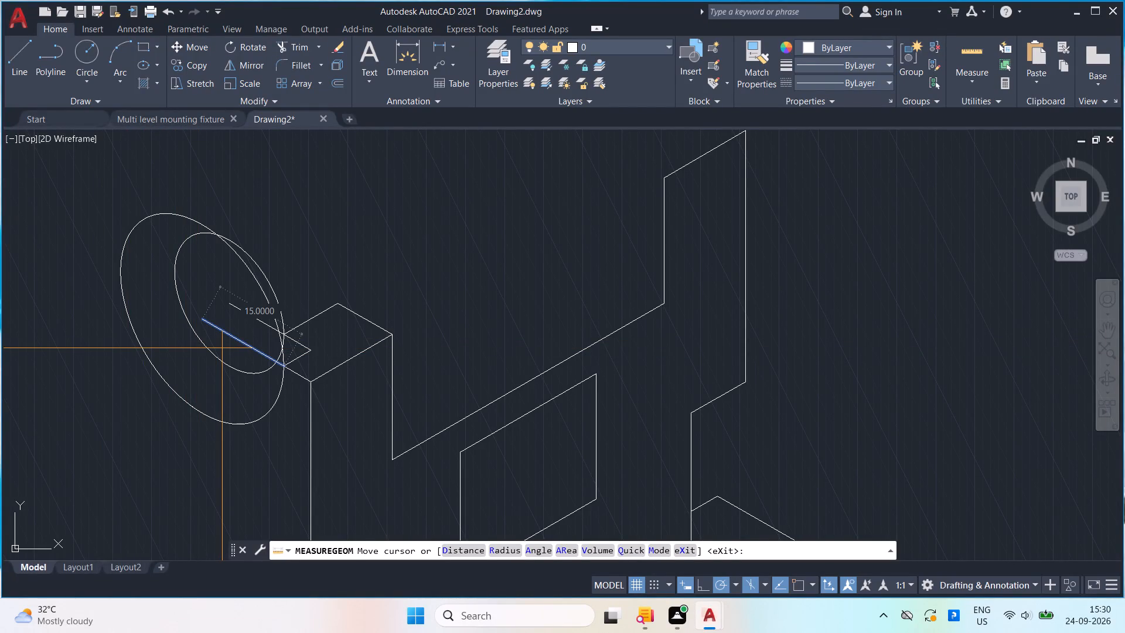
pyautogui.press('Escape')
pyautogui.press('Escape')
# Draw a 20-unit line at 150° from the centre of the radius-15 isocircle.
pyautogui.press('l')
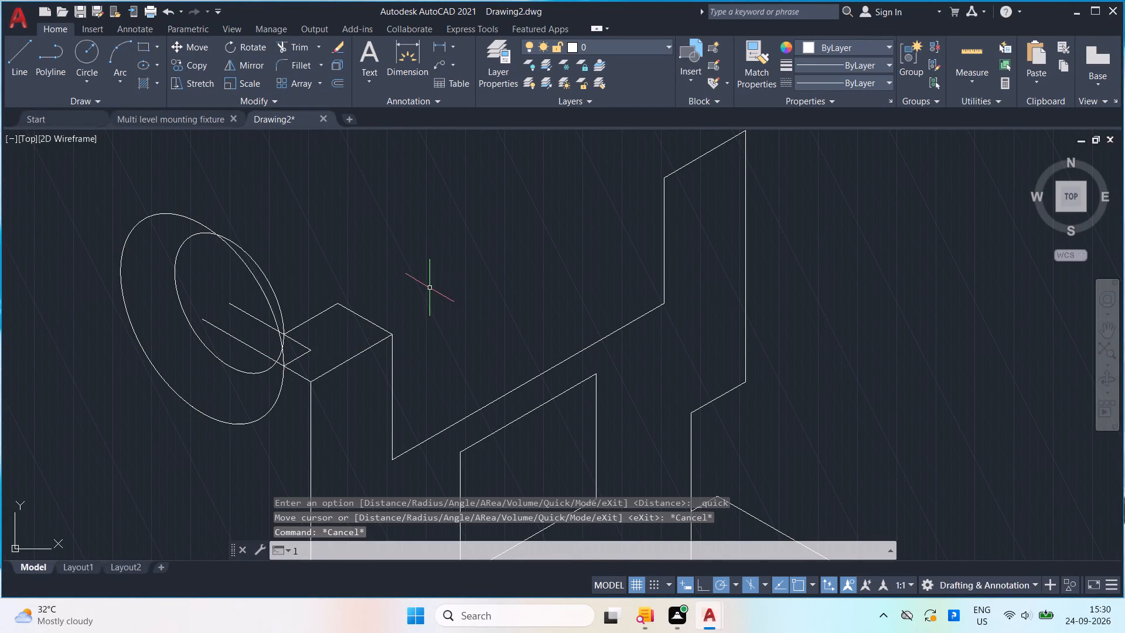
pyautogui.press('Return')
pyautogui.click(202, 318)
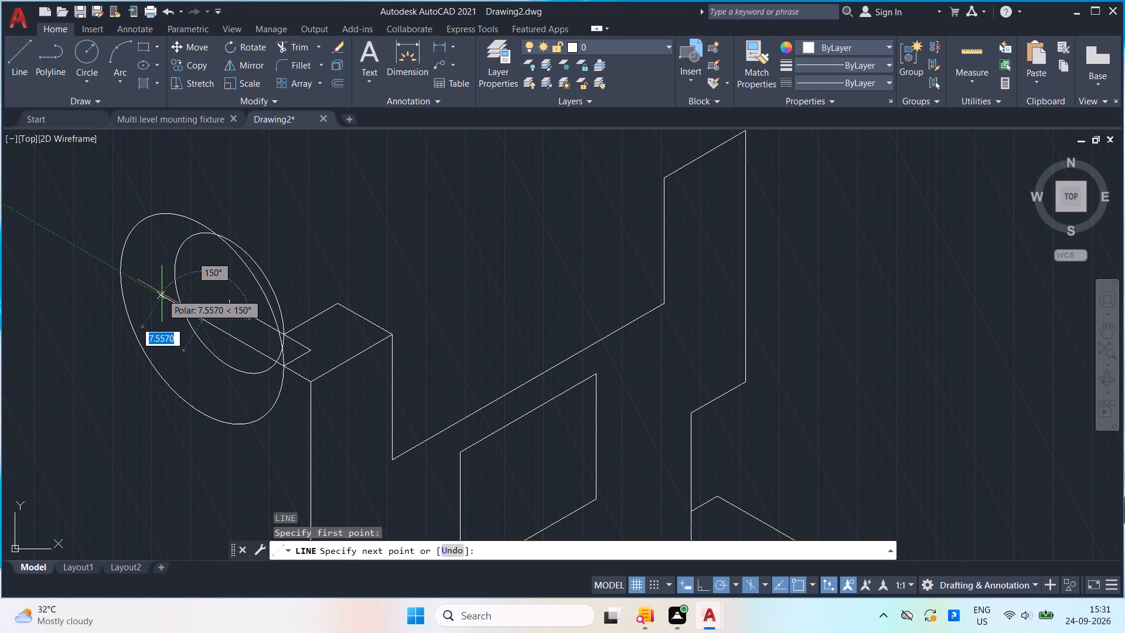
pyautogui.write('20')
pyautogui.press('Return')
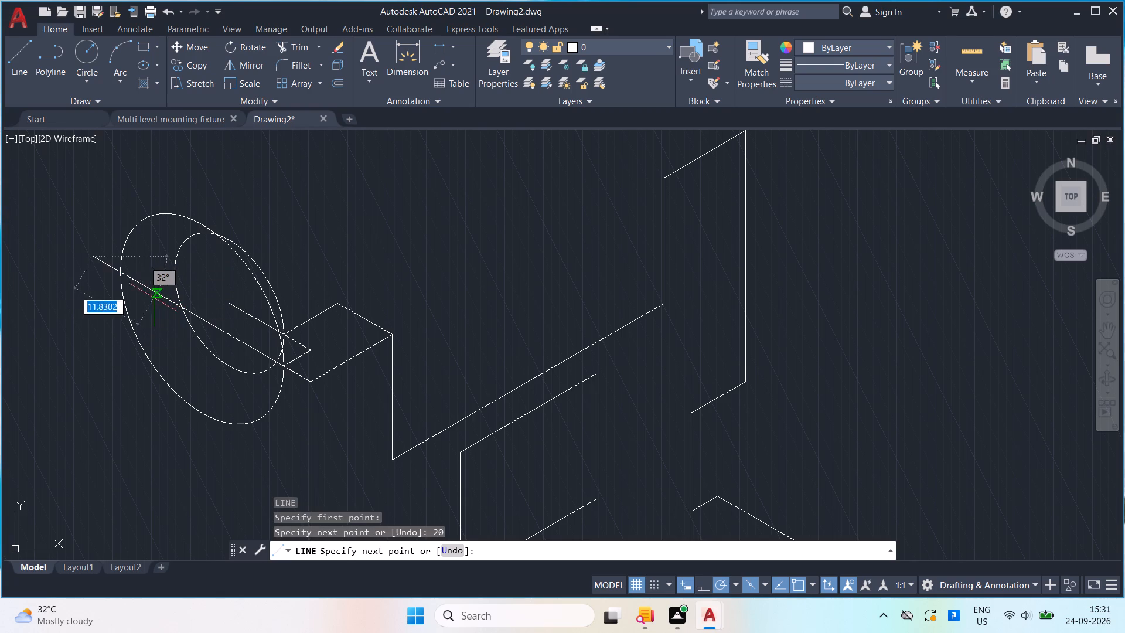
pyautogui.press('space')
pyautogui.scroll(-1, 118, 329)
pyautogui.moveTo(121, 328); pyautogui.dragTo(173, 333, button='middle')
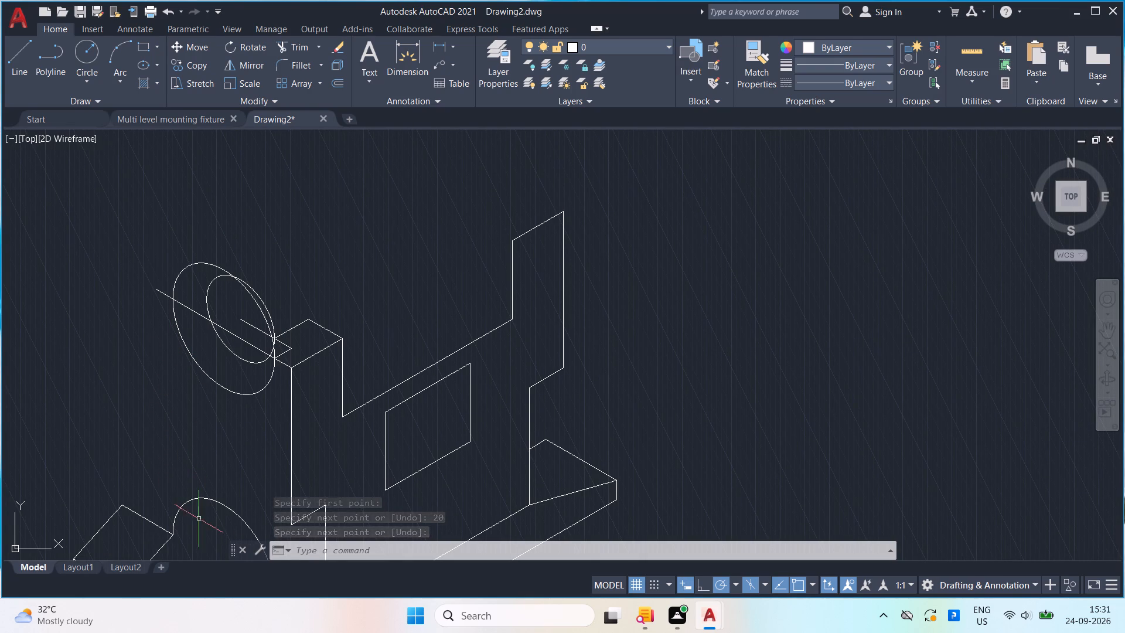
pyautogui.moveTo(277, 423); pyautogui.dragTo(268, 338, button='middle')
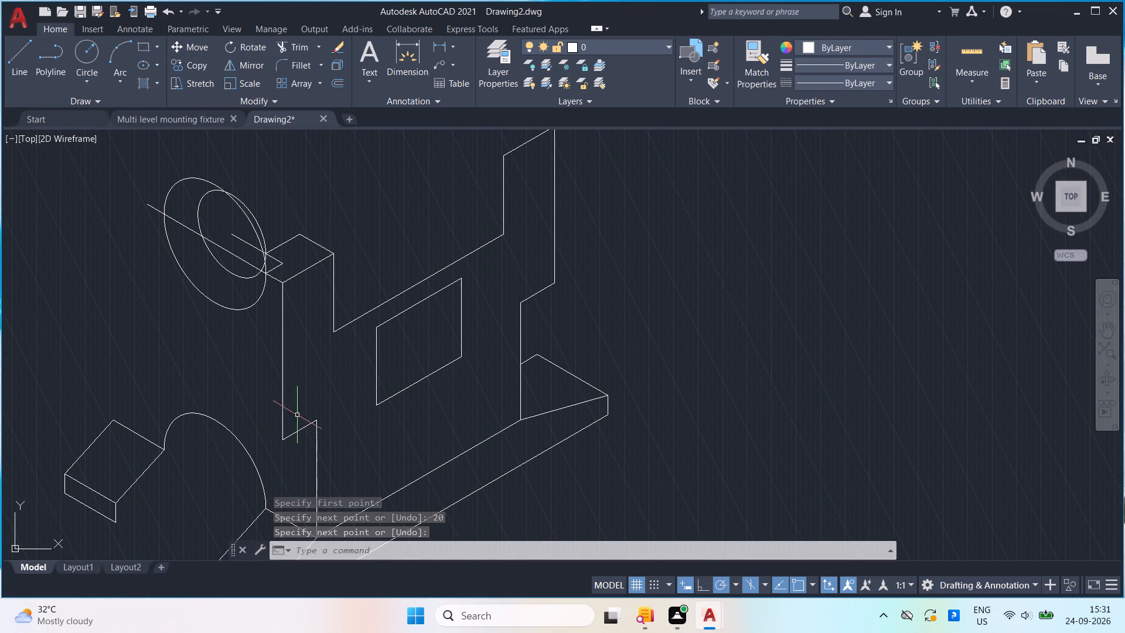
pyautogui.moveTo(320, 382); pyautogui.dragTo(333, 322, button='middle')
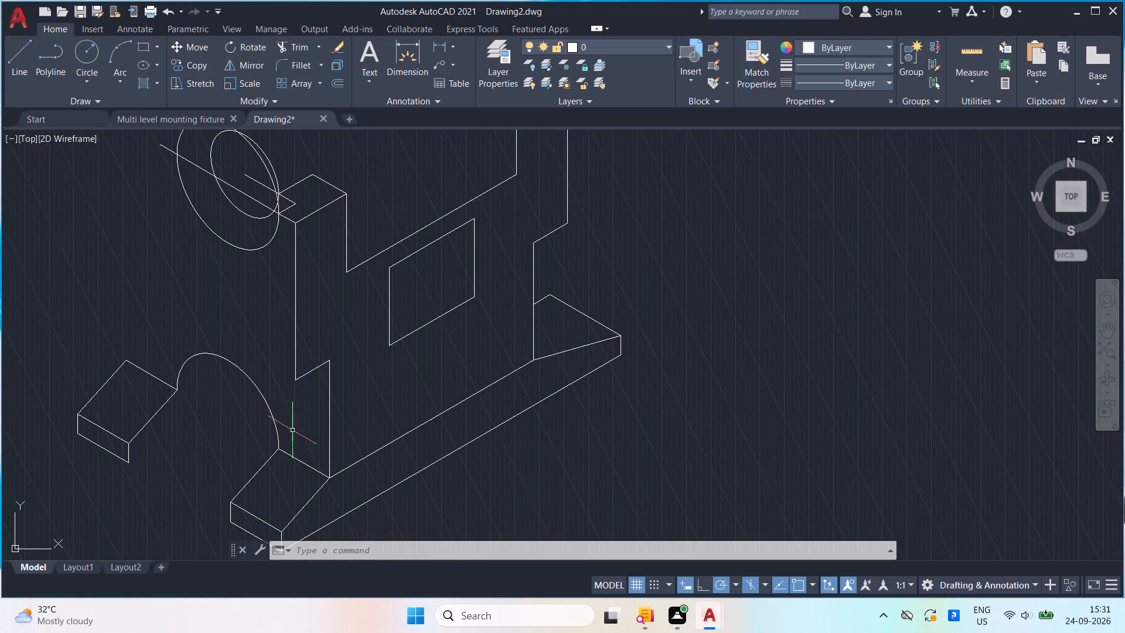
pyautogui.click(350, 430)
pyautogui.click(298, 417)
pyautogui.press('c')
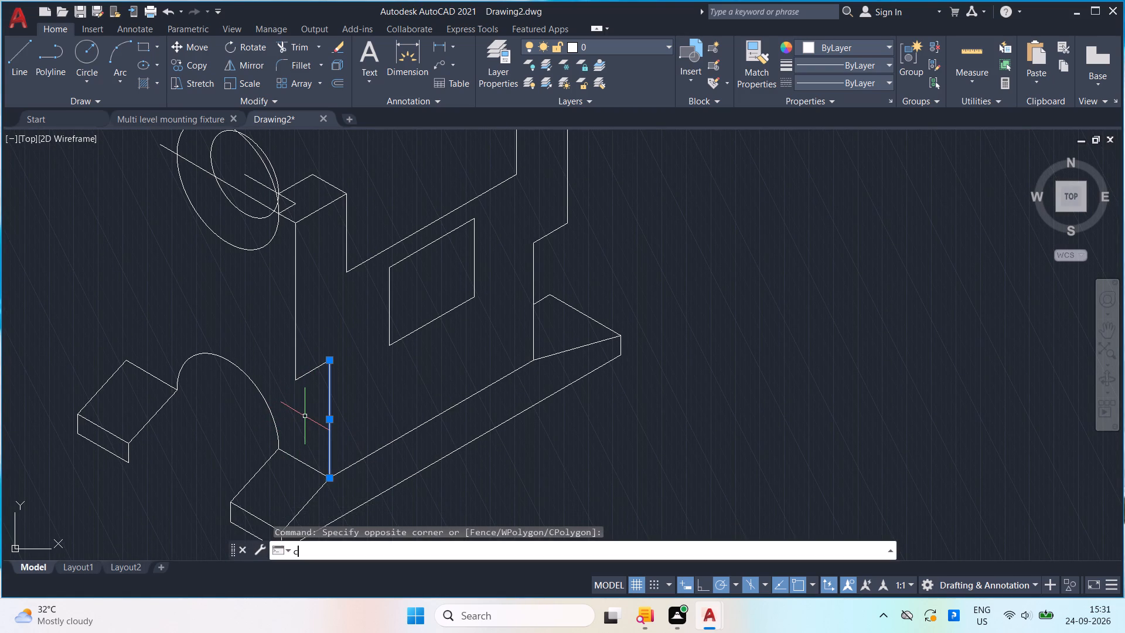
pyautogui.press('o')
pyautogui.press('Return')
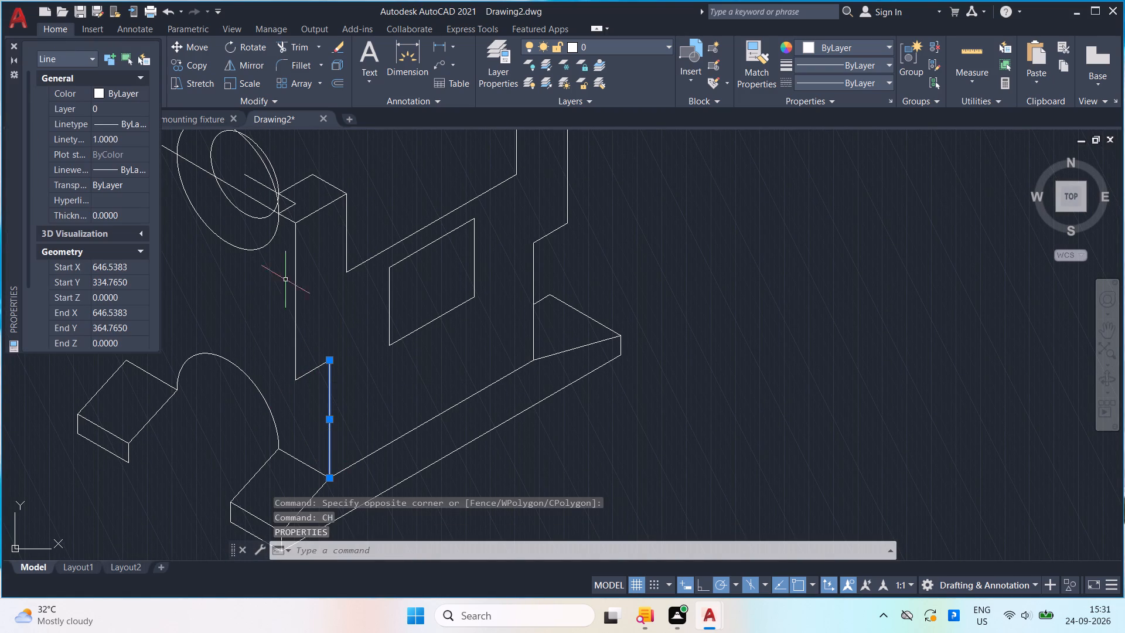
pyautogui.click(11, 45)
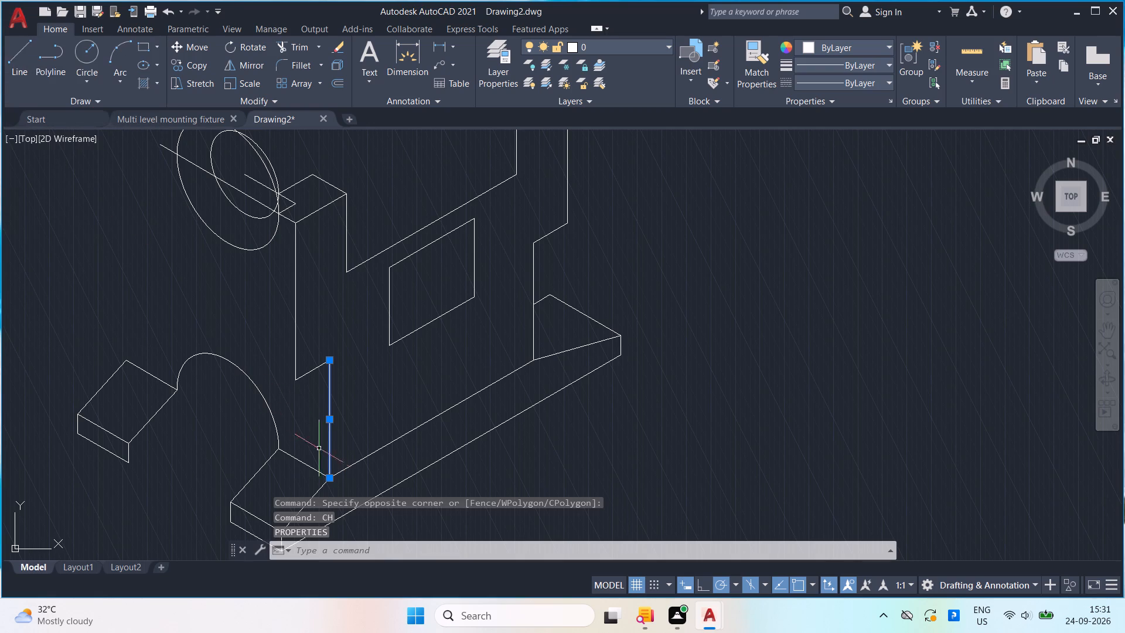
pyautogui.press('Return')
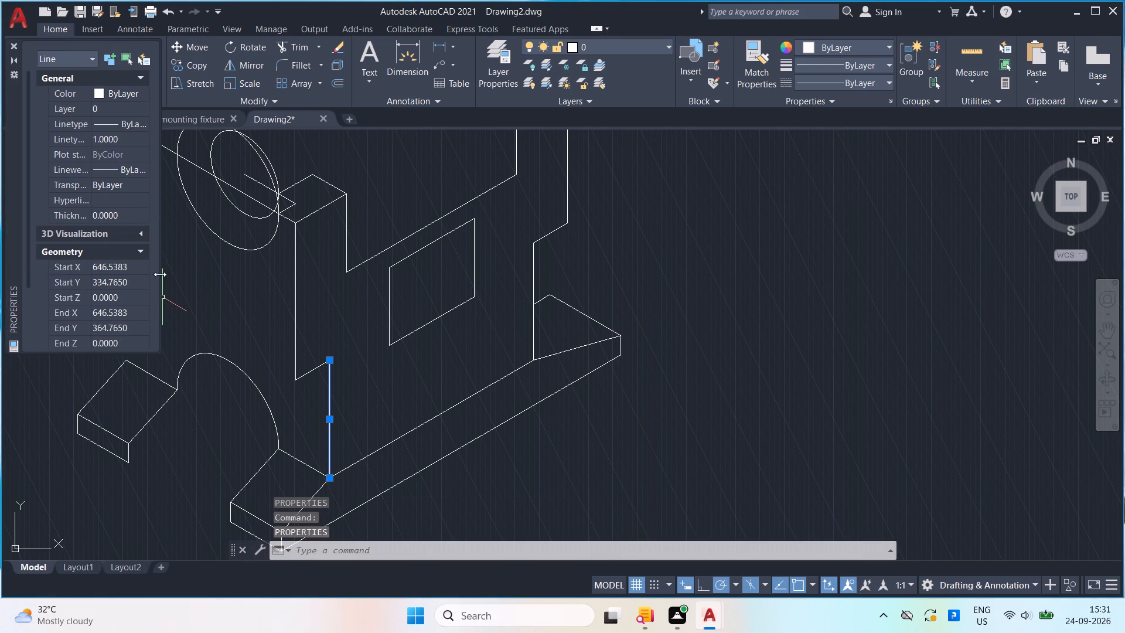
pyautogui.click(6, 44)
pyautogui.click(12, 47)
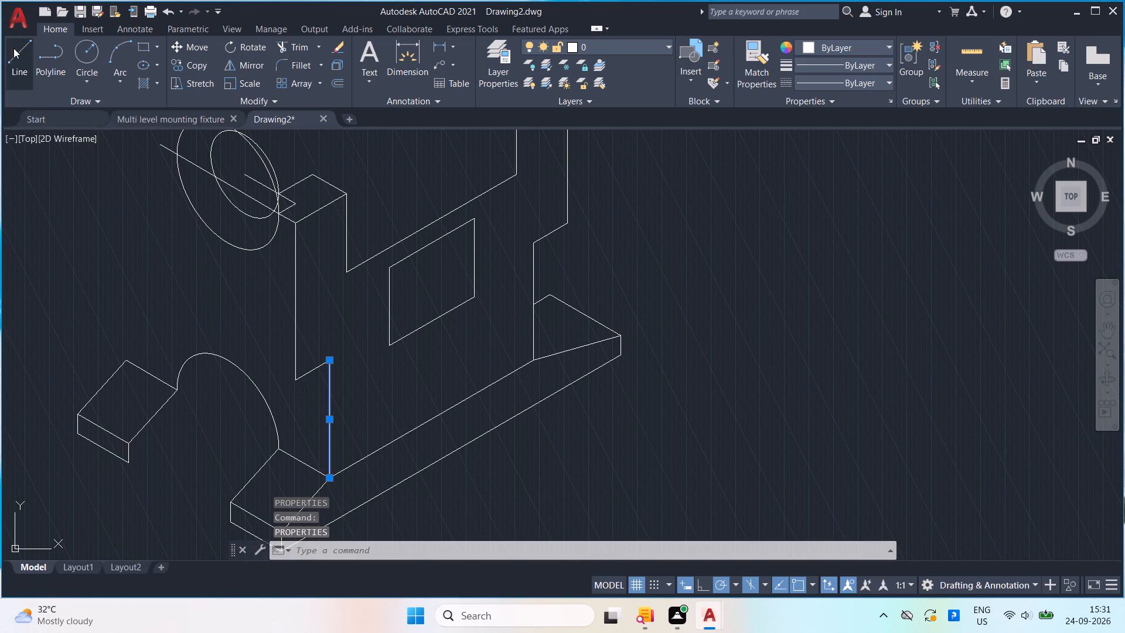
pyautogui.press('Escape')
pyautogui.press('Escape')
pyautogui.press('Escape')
# Copy the vertical edge below the near post's notch from its base corner to the far sloped block's upper outer corner.
pyautogui.moveTo(350, 427); pyautogui.dragTo(333, 420)
pyautogui.click(300, 396)
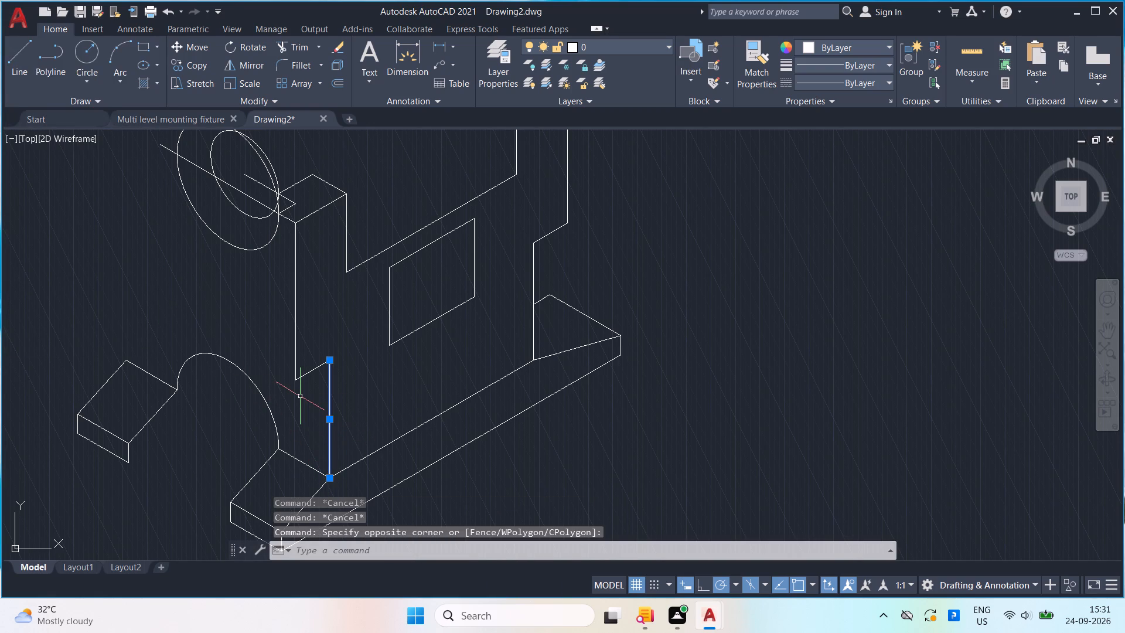
pyautogui.press('c')
pyautogui.press('o')
pyautogui.press('Return')
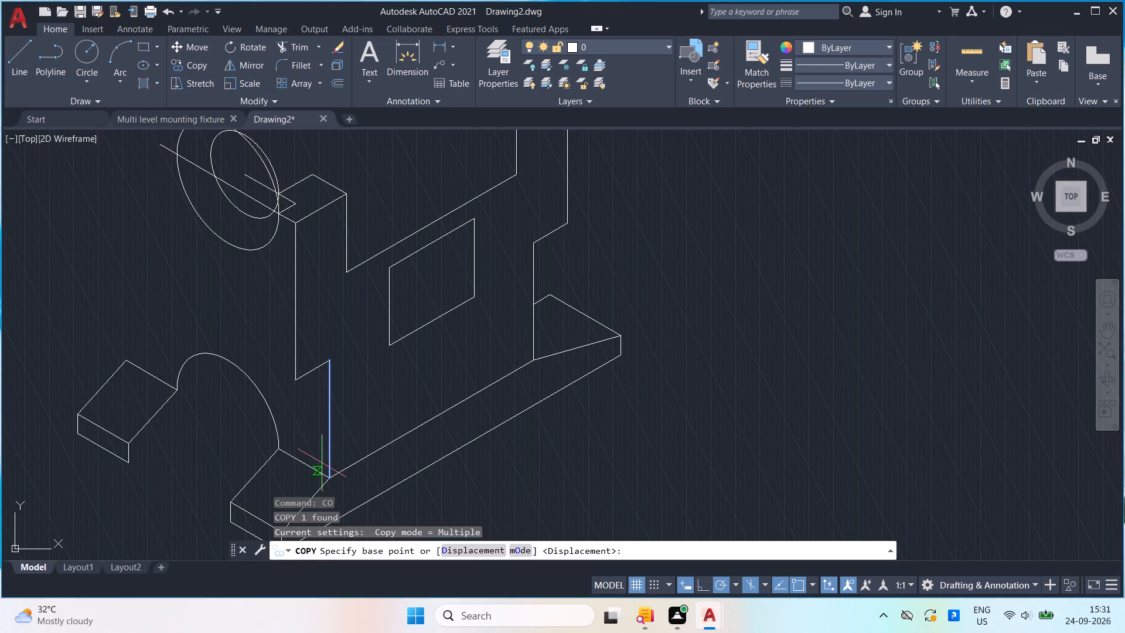
pyautogui.moveTo(328, 481); pyautogui.dragTo(325, 476)
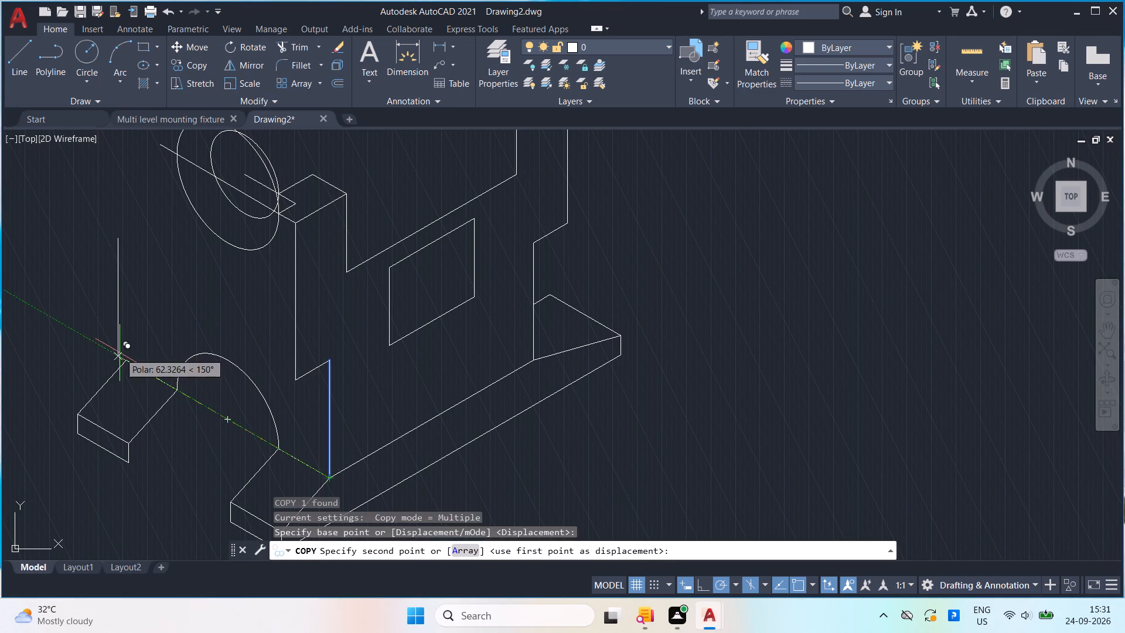
pyautogui.click(125, 365)
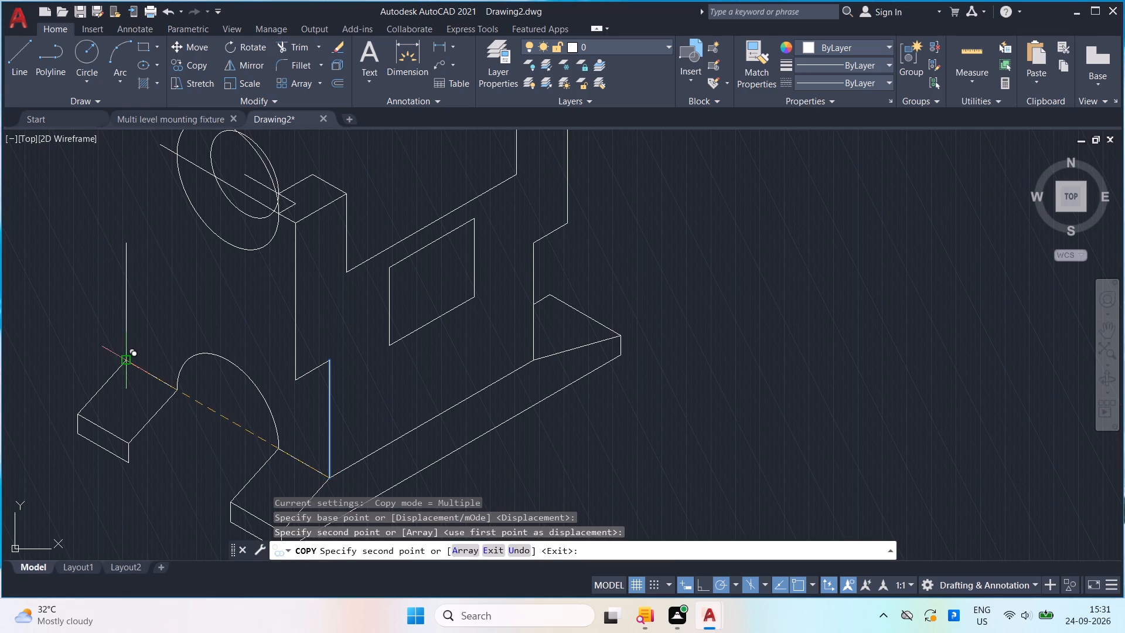
pyautogui.press('space')
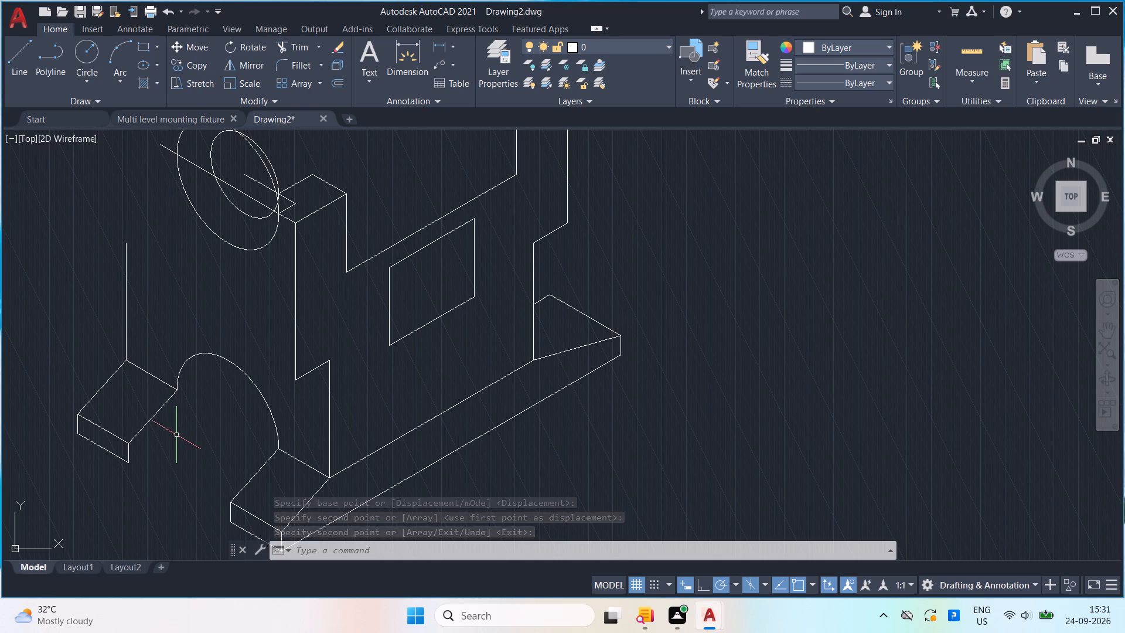
# Draw a line about 54 units long at 150° from the lower end of the near post's front vertical edge.
pyautogui.press('l')
pyautogui.press('Return')
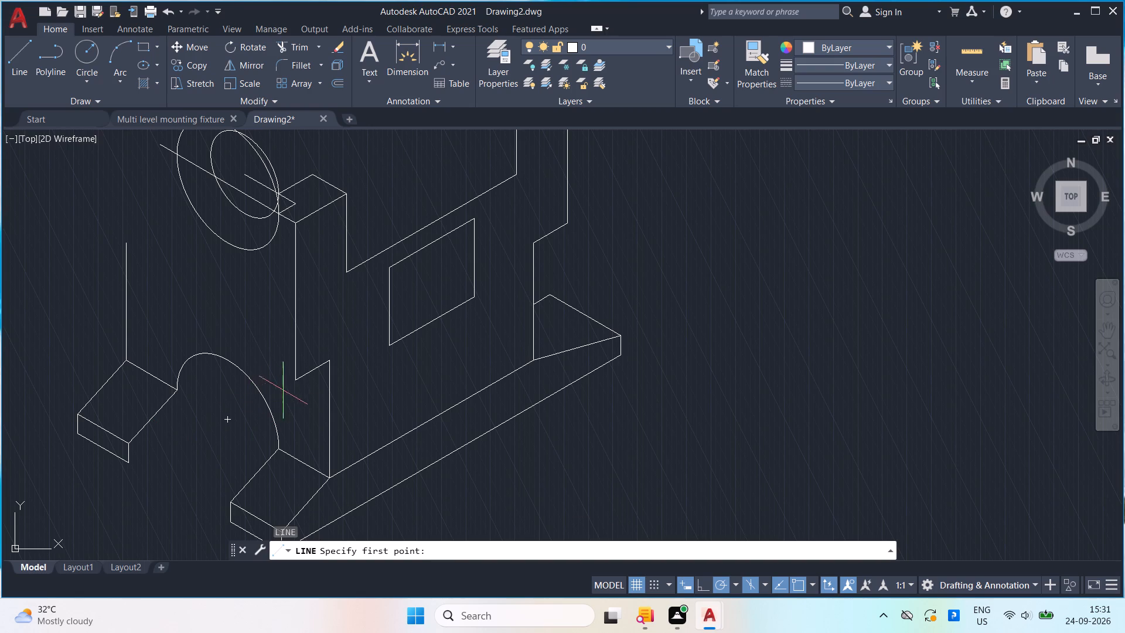
pyautogui.click(298, 377)
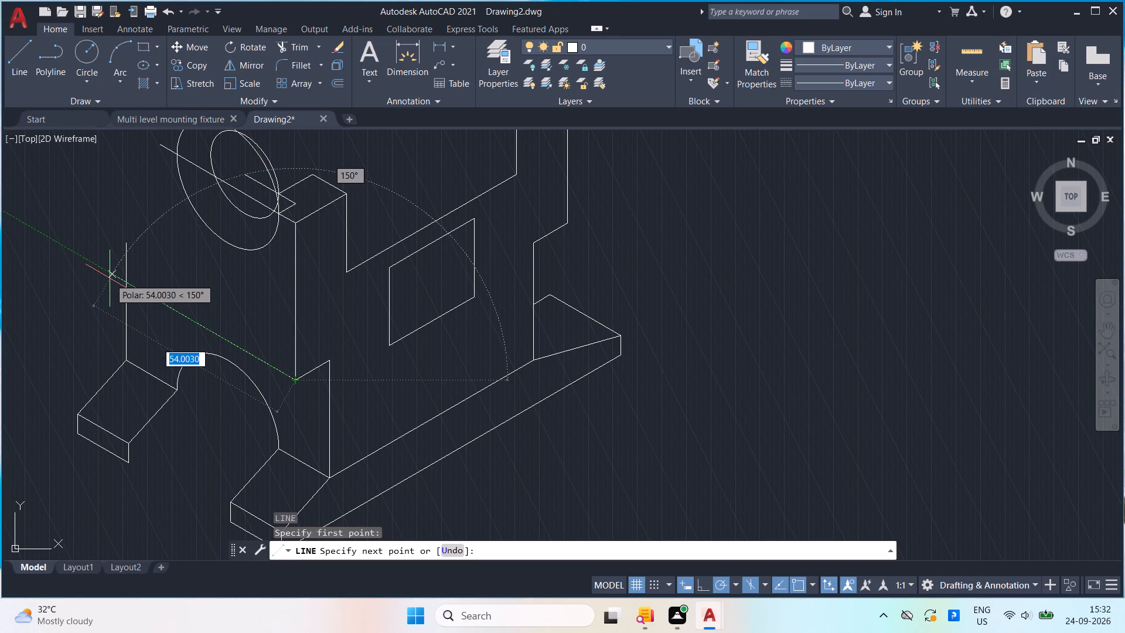
pyautogui.click(110, 278)
pyautogui.press('space')
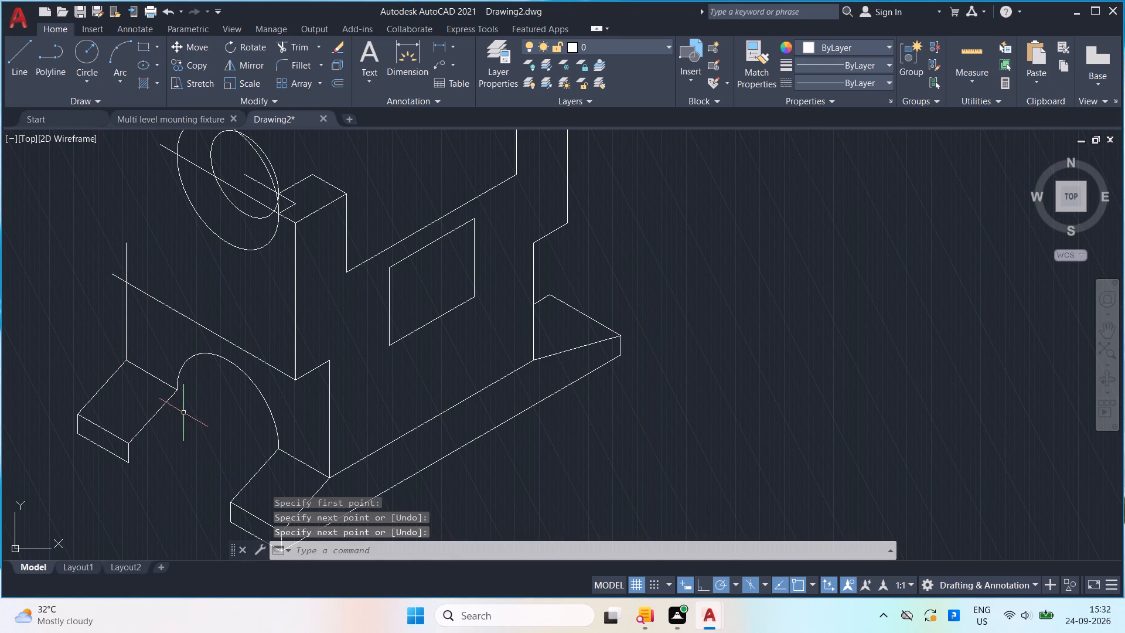
# Trim the copied vertical edge where it extends above the new 150° line.
pyautogui.write('tr')
pyautogui.press('Return')
pyautogui.moveTo(145, 272); pyautogui.dragTo(108, 244)
pyautogui.press('Escape')
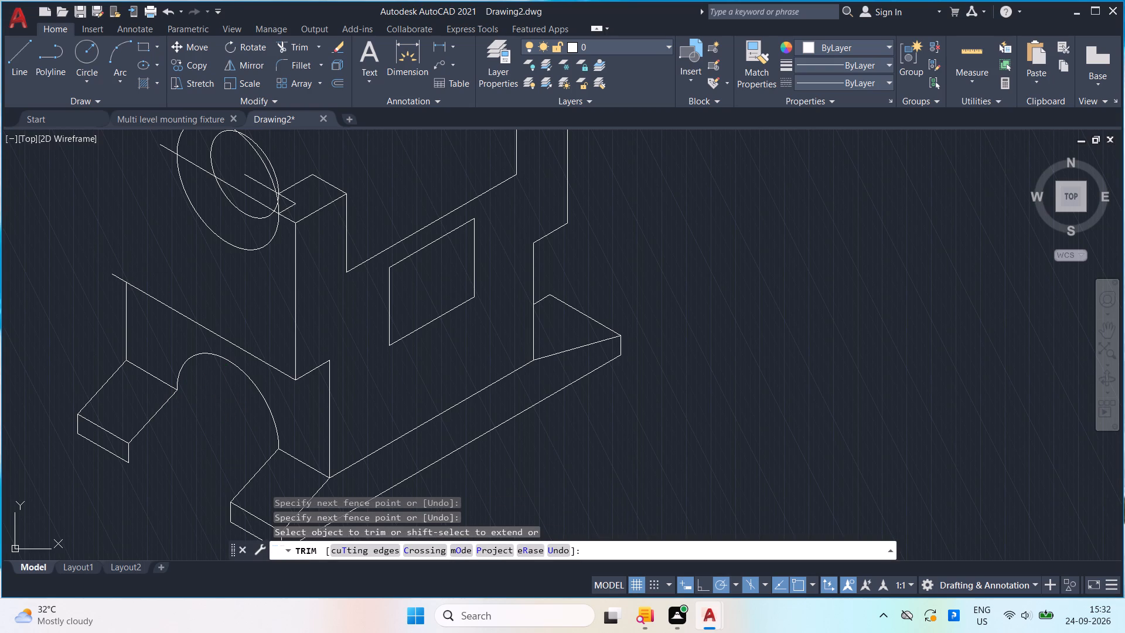
pyautogui.press('Escape')
# Draw a sloped line joining the free end of the 20-unit line to the outer end of the lower 150° line.
pyautogui.press('l')
pyautogui.press('Return')
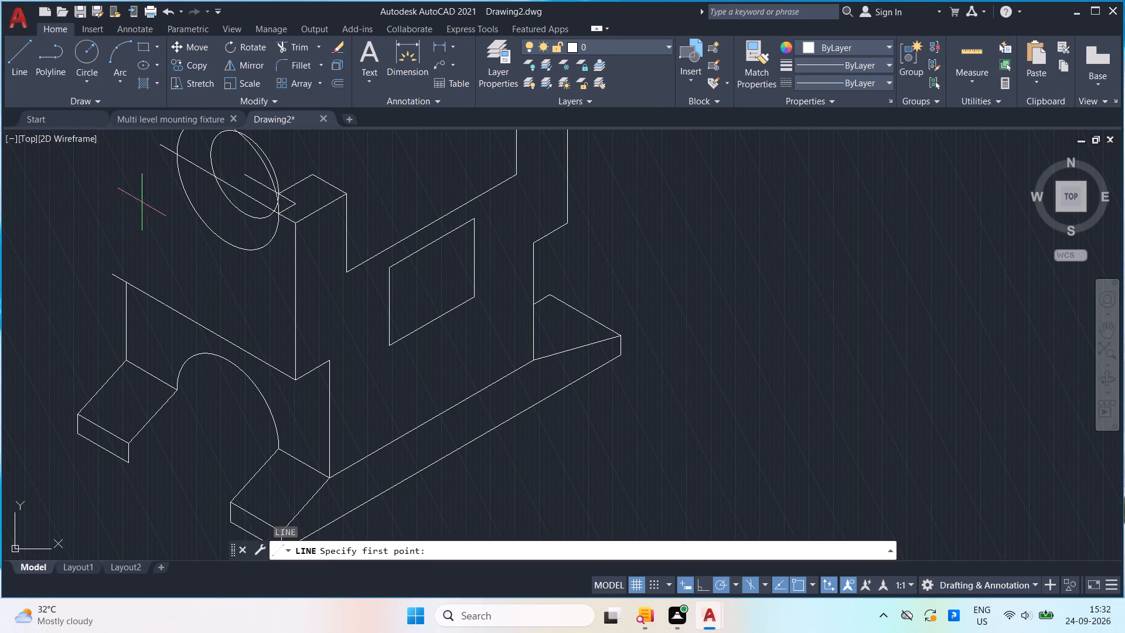
pyautogui.click(155, 148)
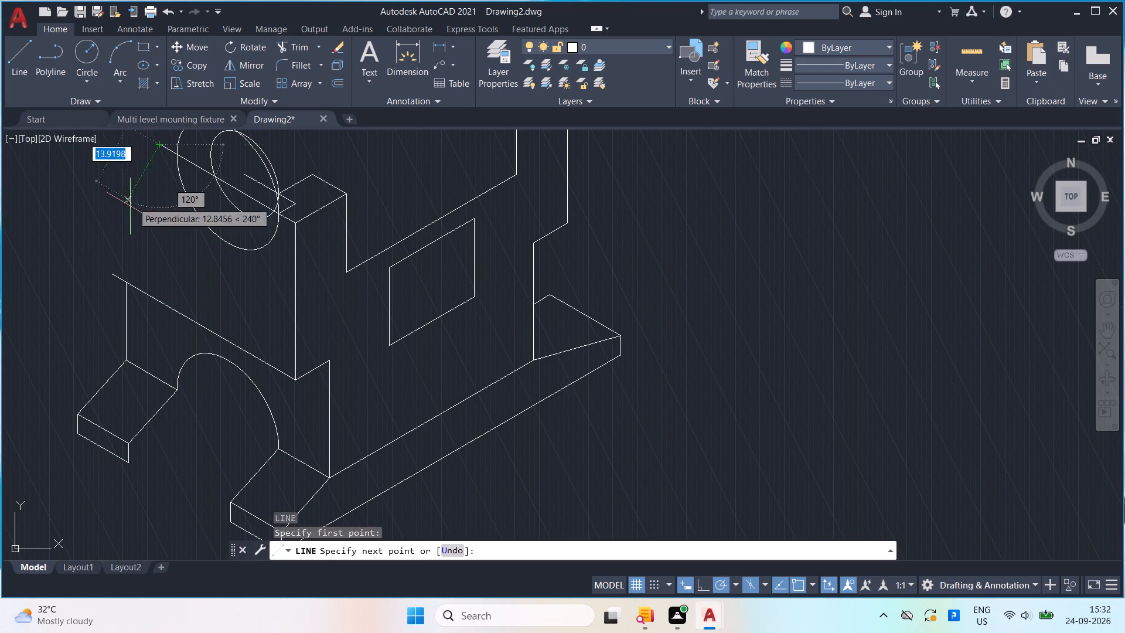
pyautogui.click(114, 275)
pyautogui.press('space')
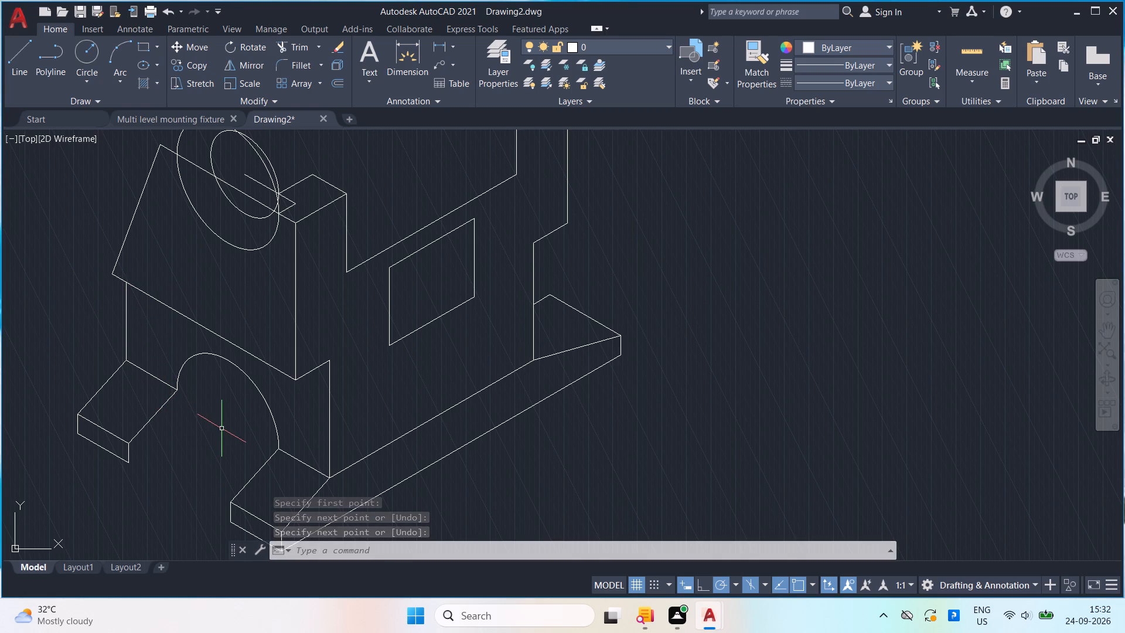
pyautogui.scroll(-1, 223, 431)
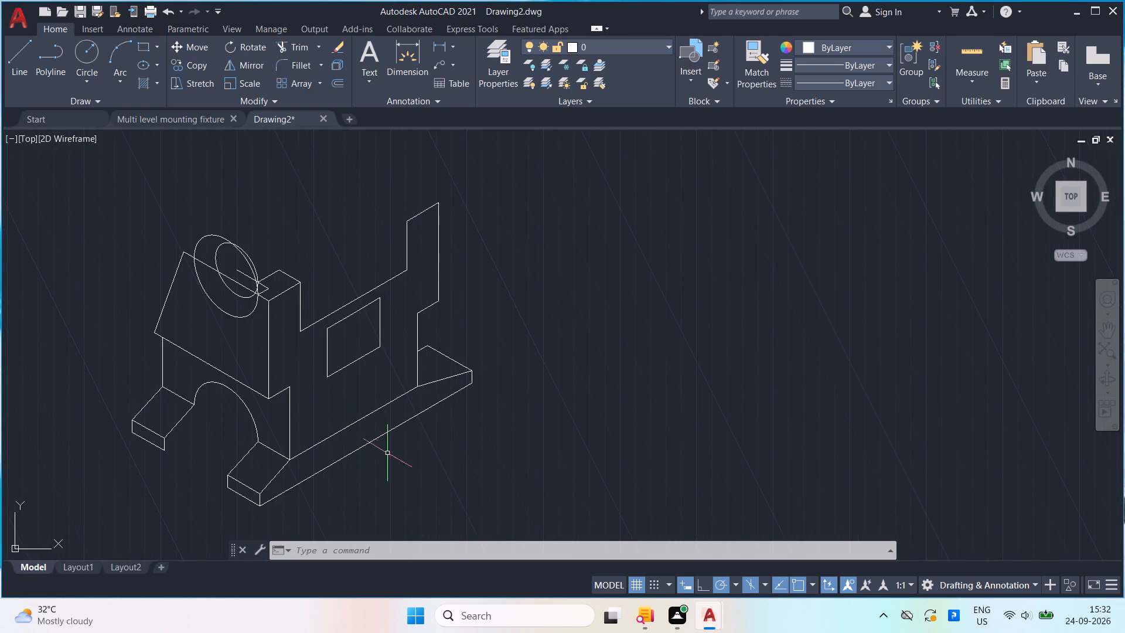
# Copy the large ellipse on the slanted end face 5 units at 30° from its centre.
pyautogui.moveTo(400, 472); pyautogui.dragTo(387, 501, button='middle')
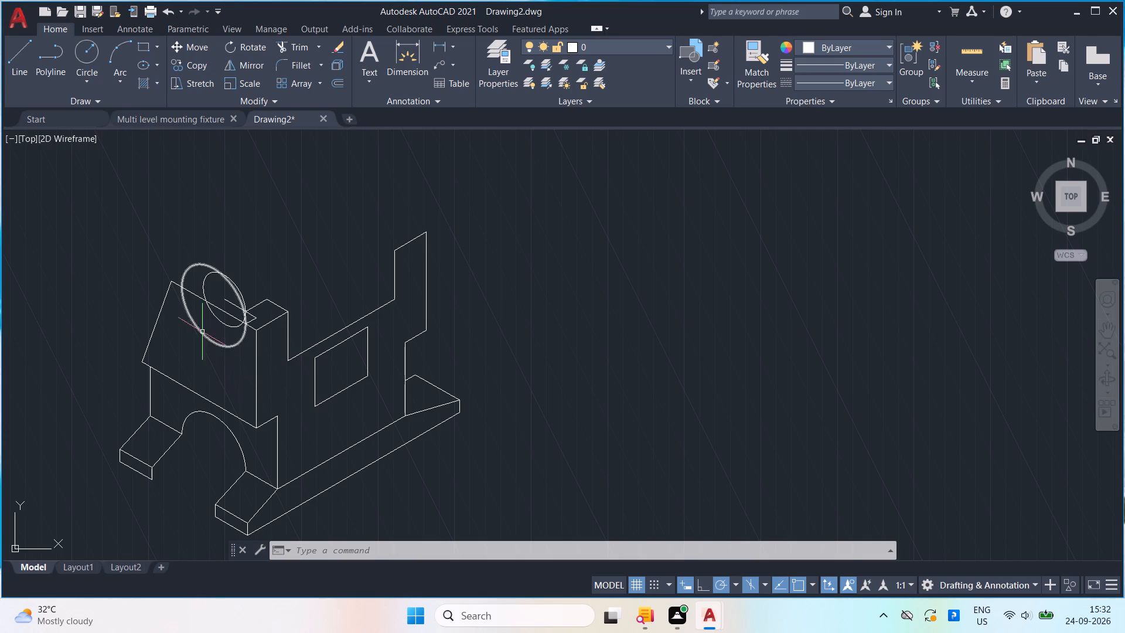
pyautogui.scroll(2, 198, 321)
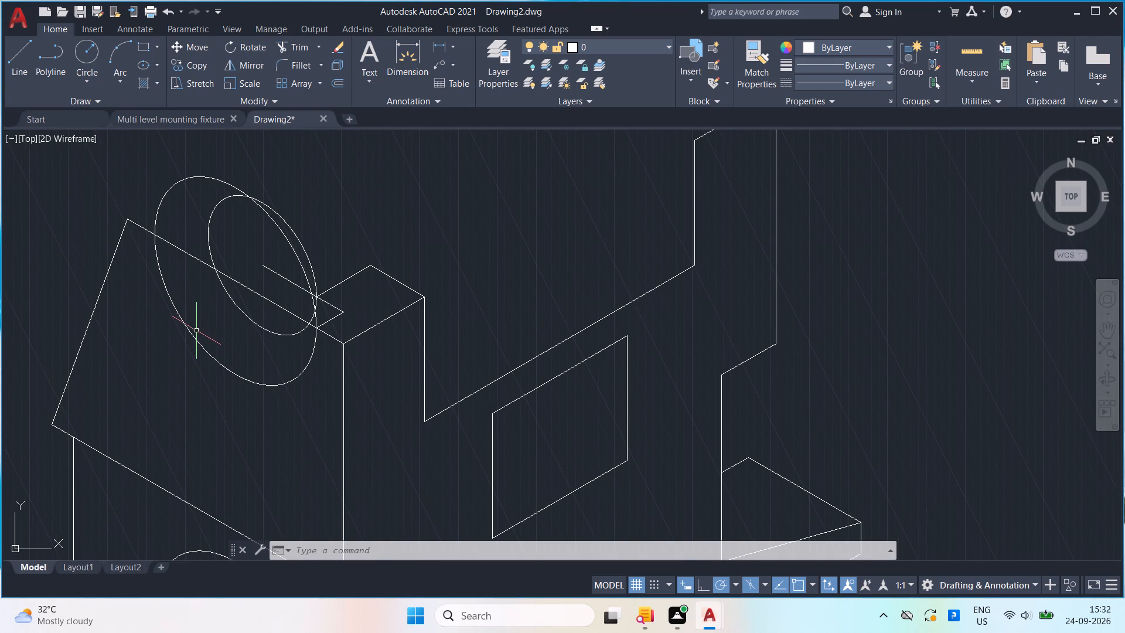
pyautogui.click(227, 368)
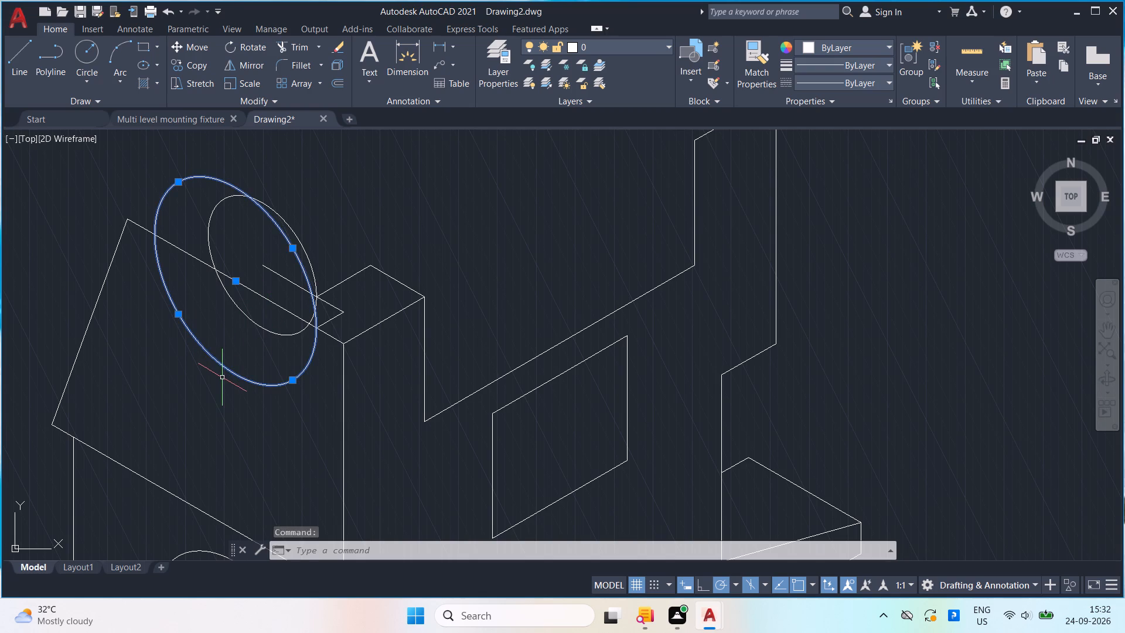
pyautogui.write('co')
pyautogui.press('Return')
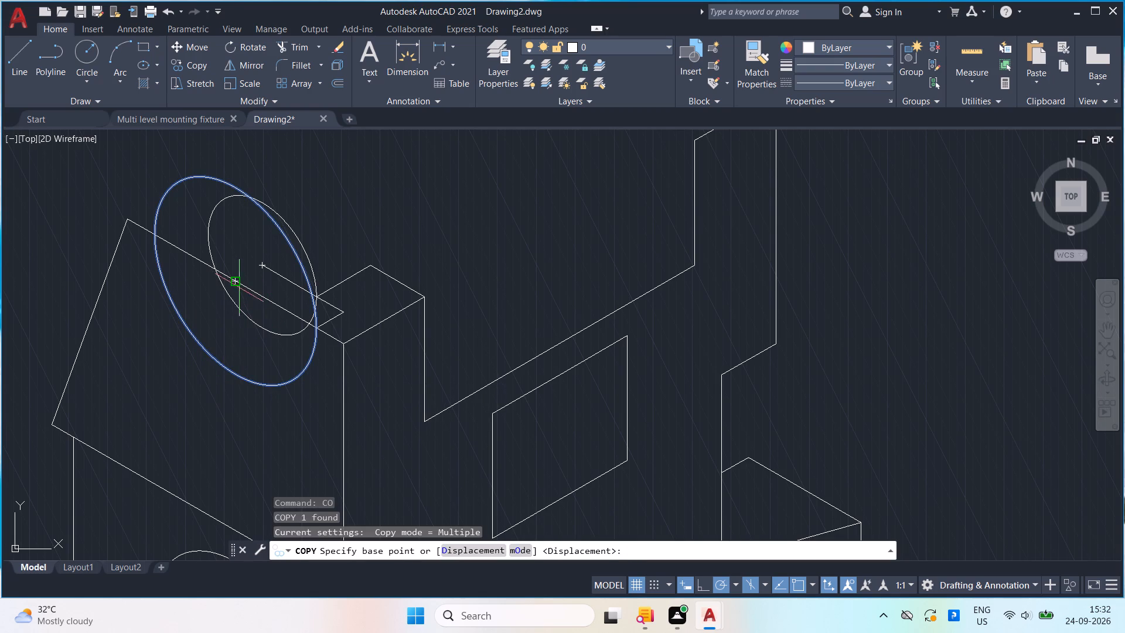
pyautogui.click(236, 286)
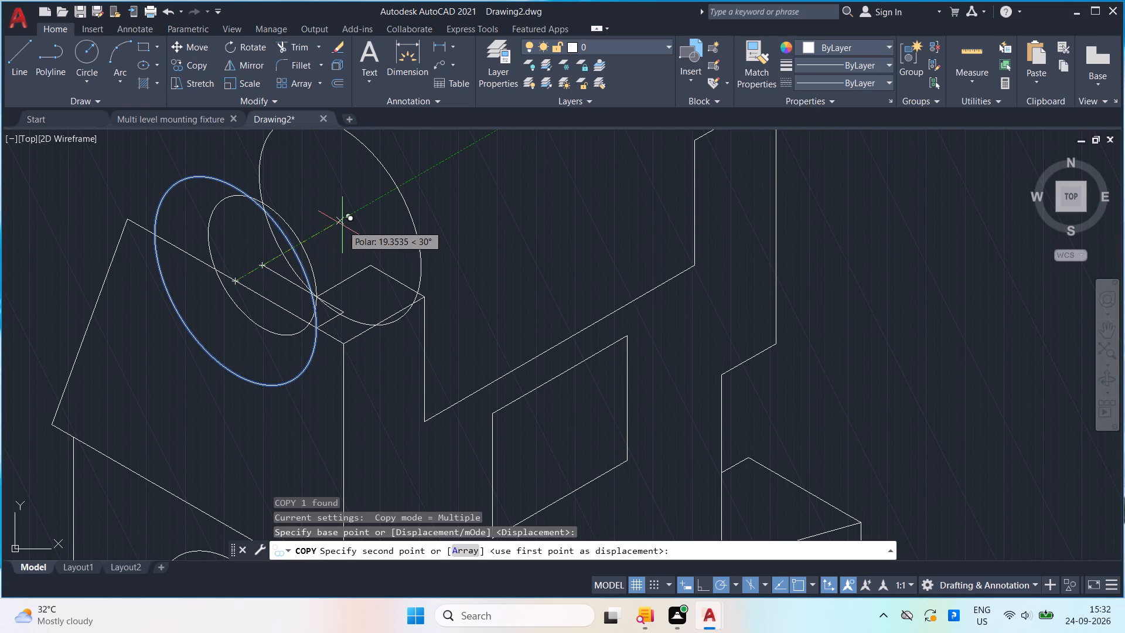
pyautogui.press('5')
pyautogui.press('Return')
pyautogui.press('Return')
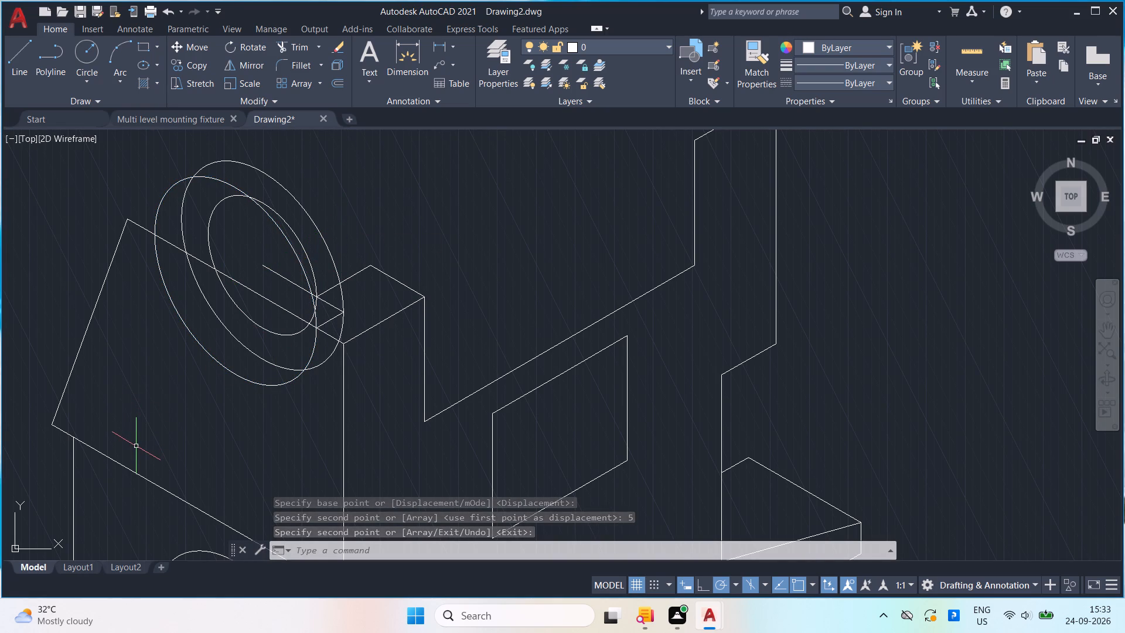
# Draw a line about 8.7 units long at 30° from where the original large ellipse crosses the slanted face's top edge at its outer side.
pyautogui.press('l')
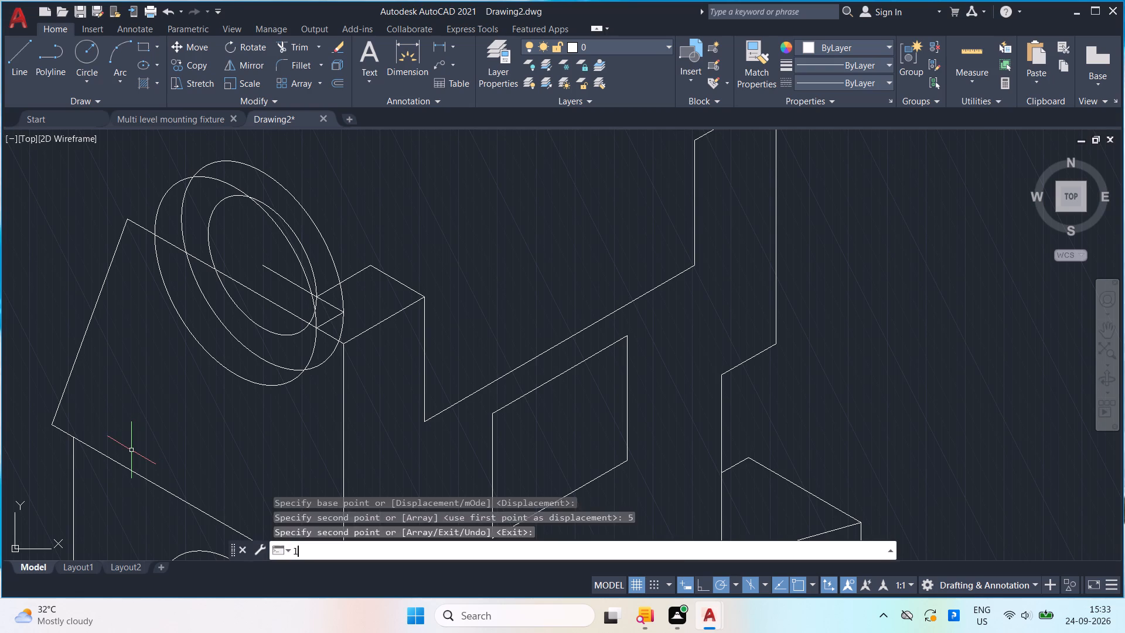
pyautogui.press('Return')
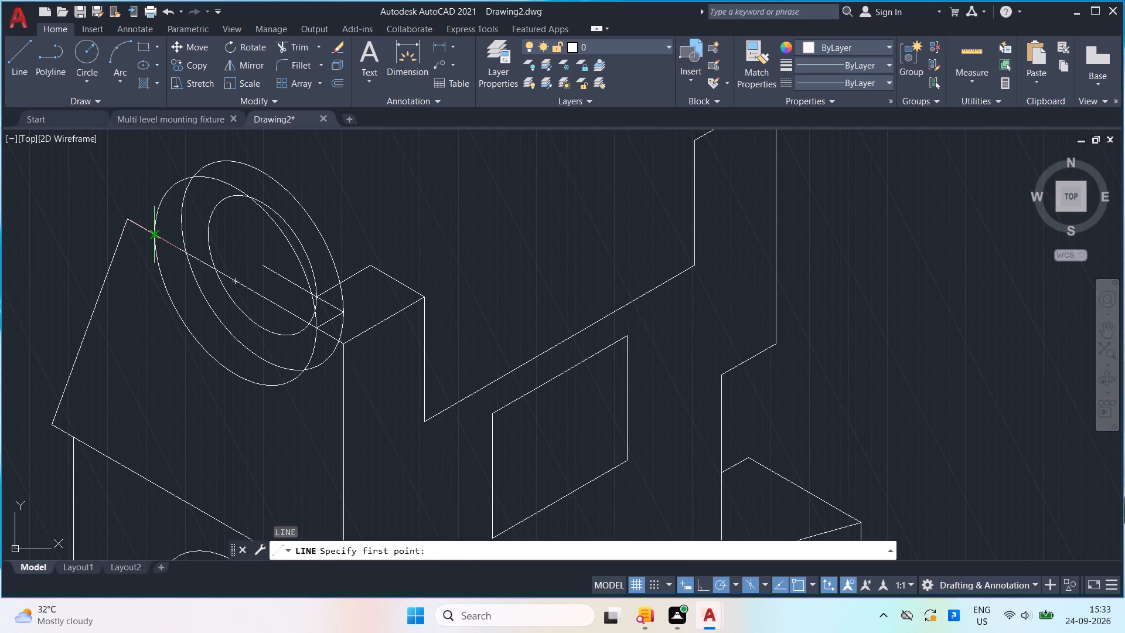
pyautogui.click(151, 234)
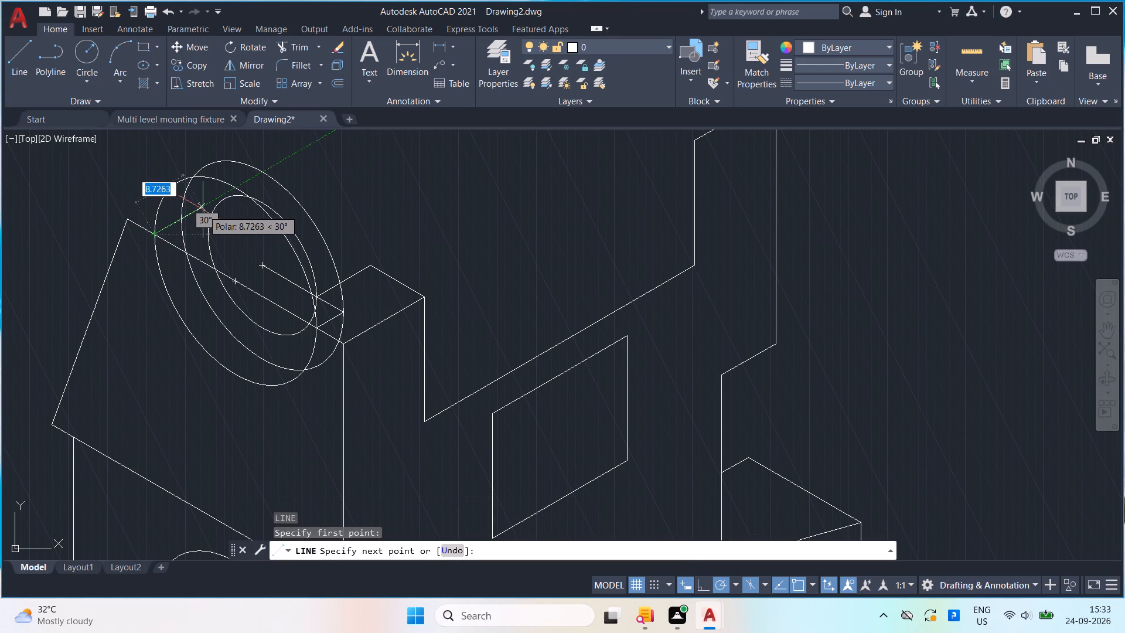
pyautogui.click(203, 210)
pyautogui.press('space')
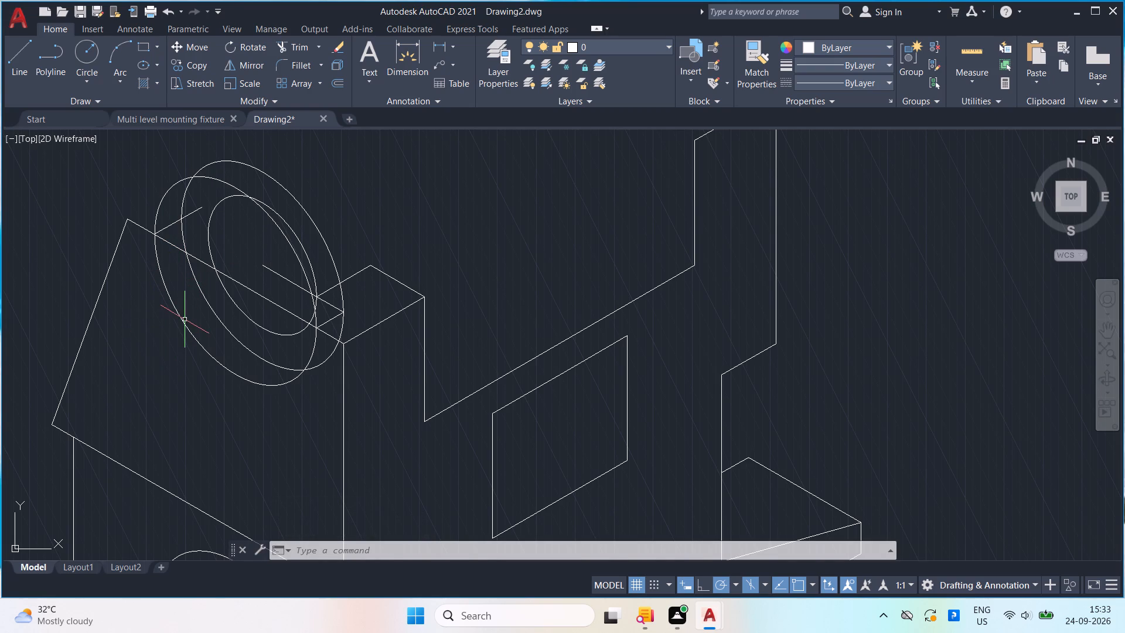
# Trim the short 30° line where it extends past the copied ellipse.
pyautogui.write('tr')
pyautogui.press('Return')
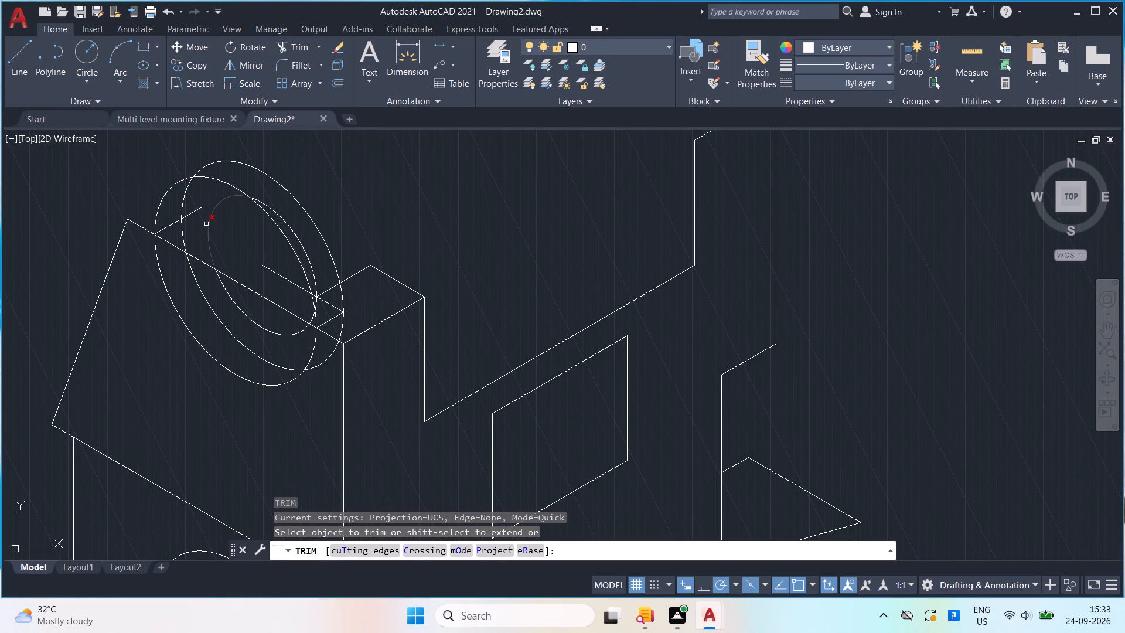
pyautogui.moveTo(197, 222); pyautogui.dragTo(197, 205)
pyautogui.press('Escape')
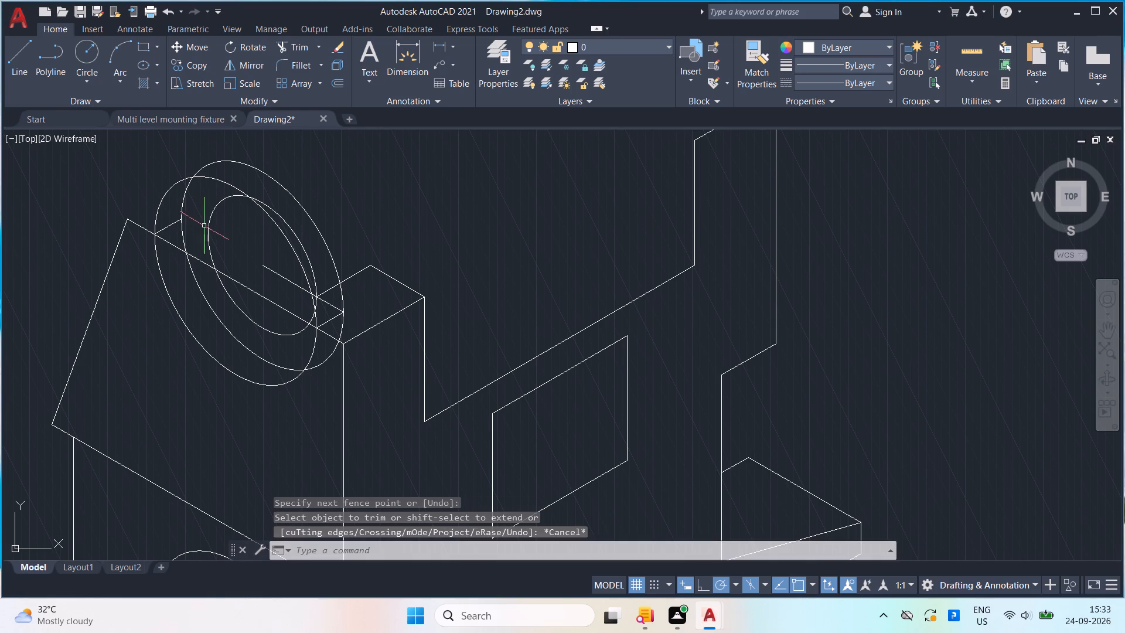
# Draw a 15-unit line at 30° from the slanted face's outer upper corner.
pyautogui.press('l')
pyautogui.press('Return')
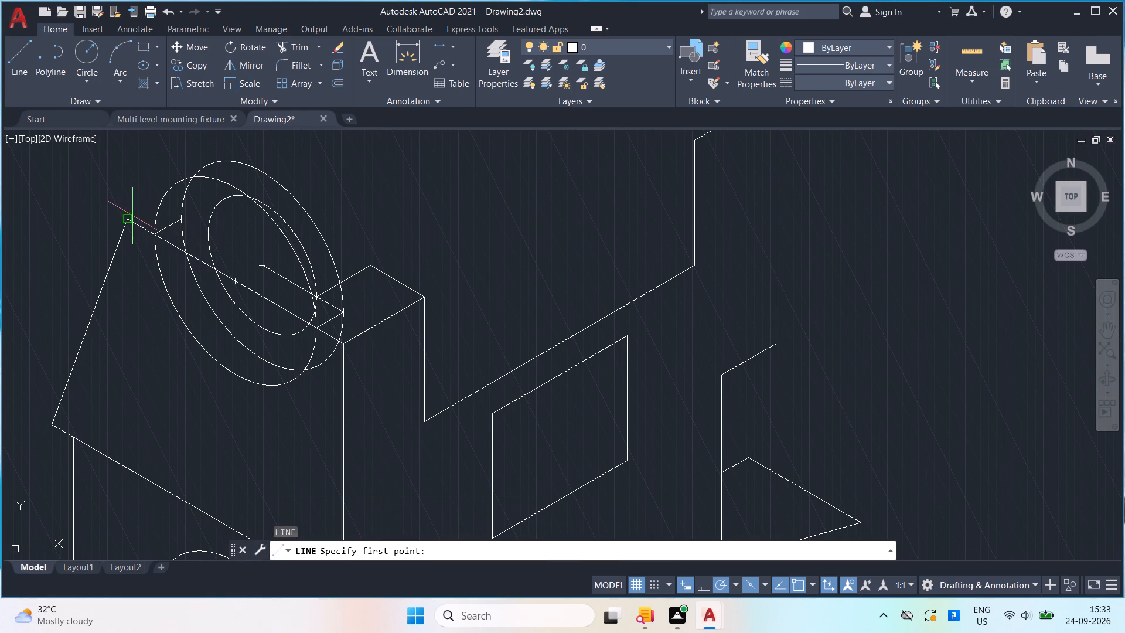
pyautogui.click(125, 222)
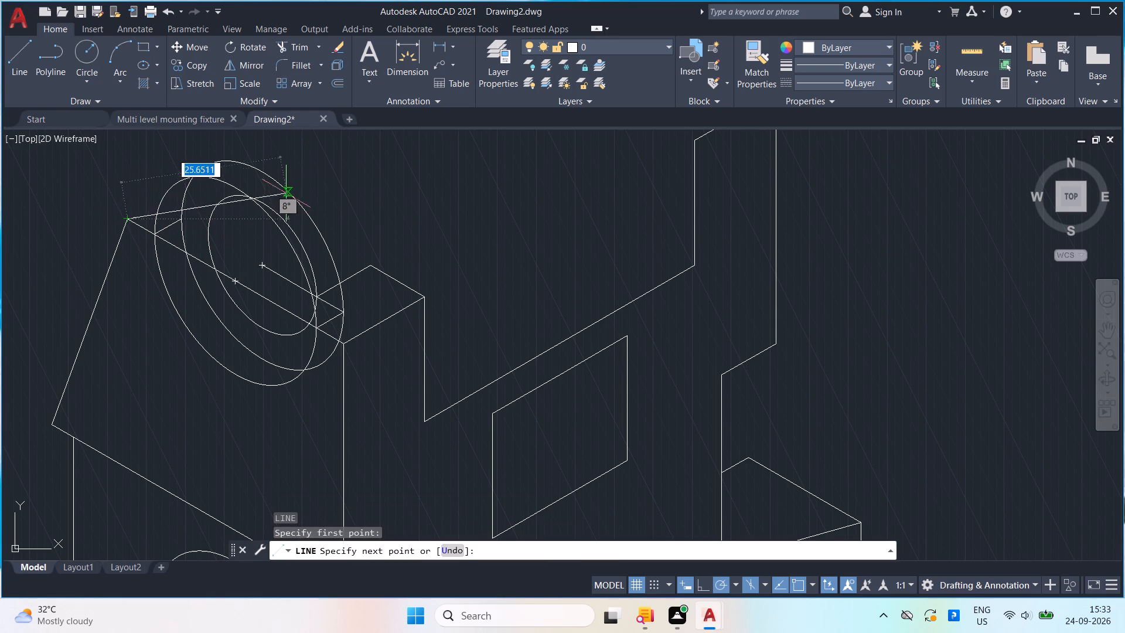
pyautogui.moveTo(287, 190); pyautogui.dragTo(287, 235, button='middle')
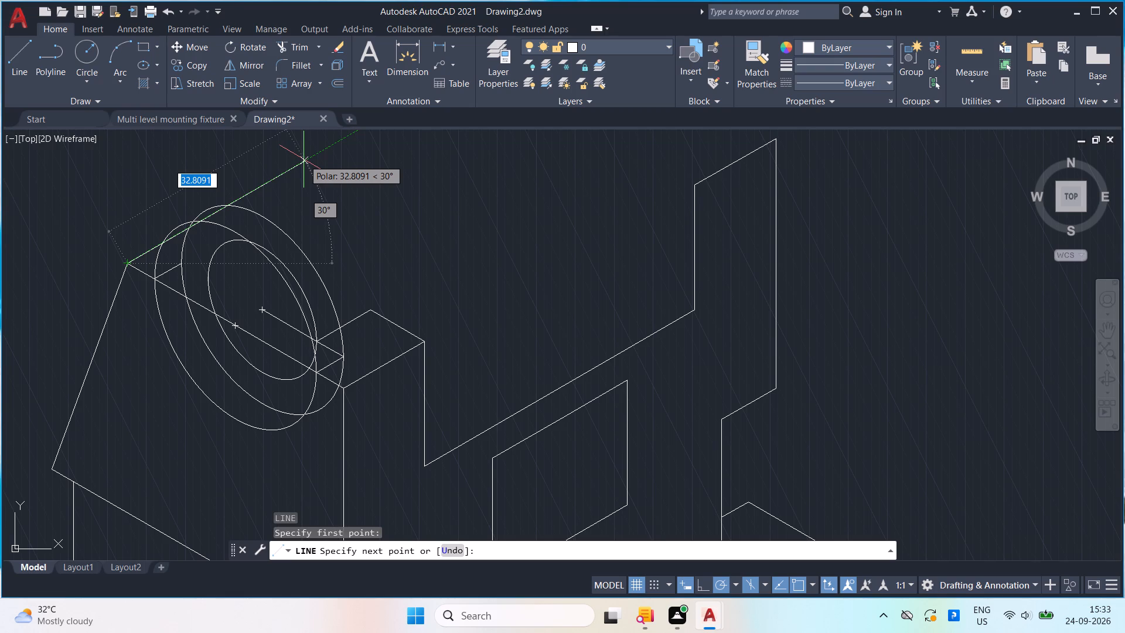
pyautogui.write('15')
pyautogui.press('Return')
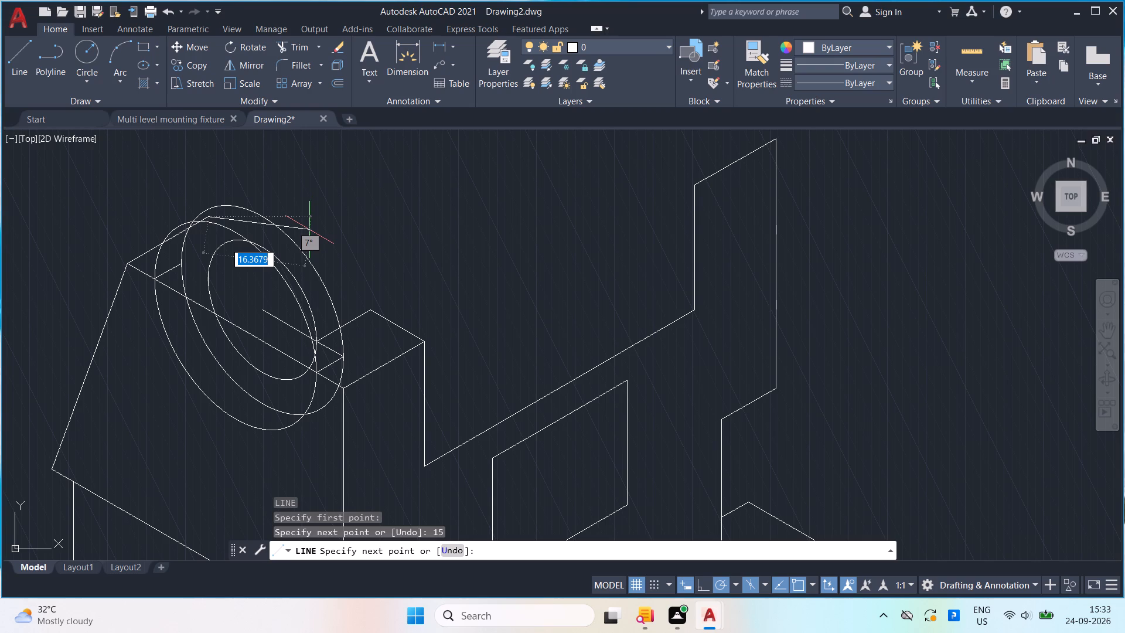
pyautogui.press('Escape')
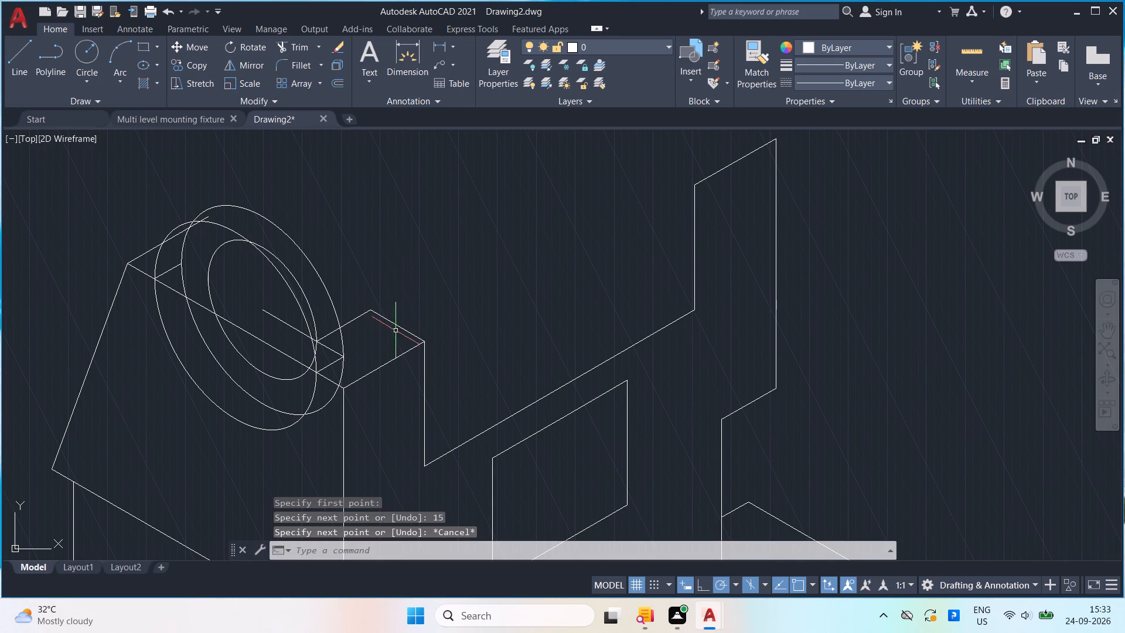
# Copy the near post top's rear edge from its far corner to the free end of the 15-unit line.
pyautogui.click(398, 324)
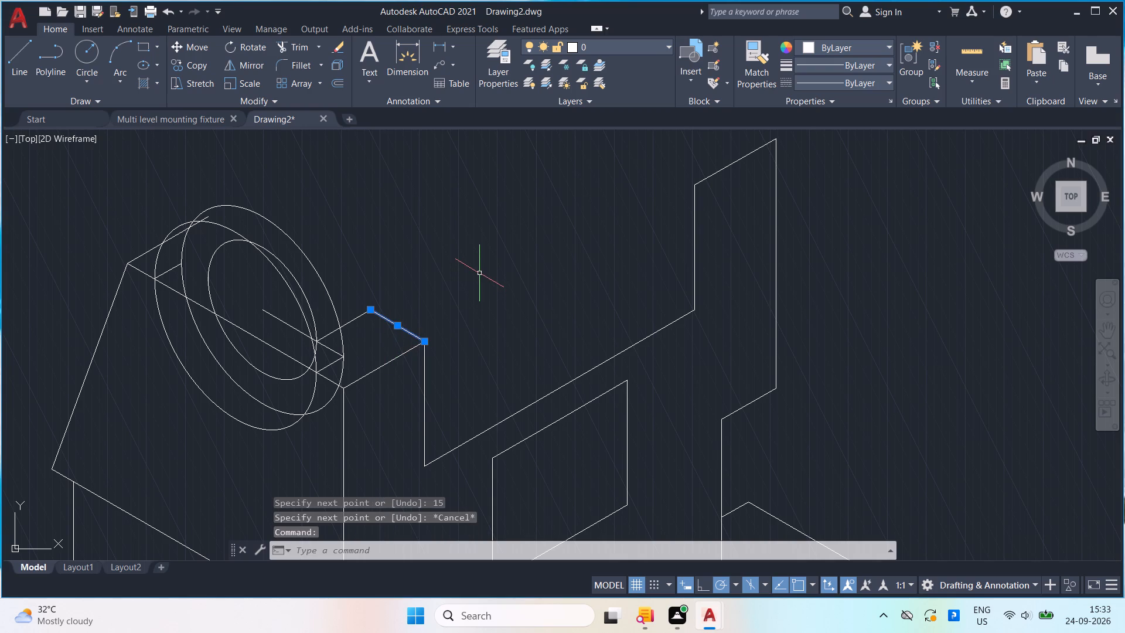
pyautogui.press('c')
pyautogui.press('o')
pyautogui.press('Return')
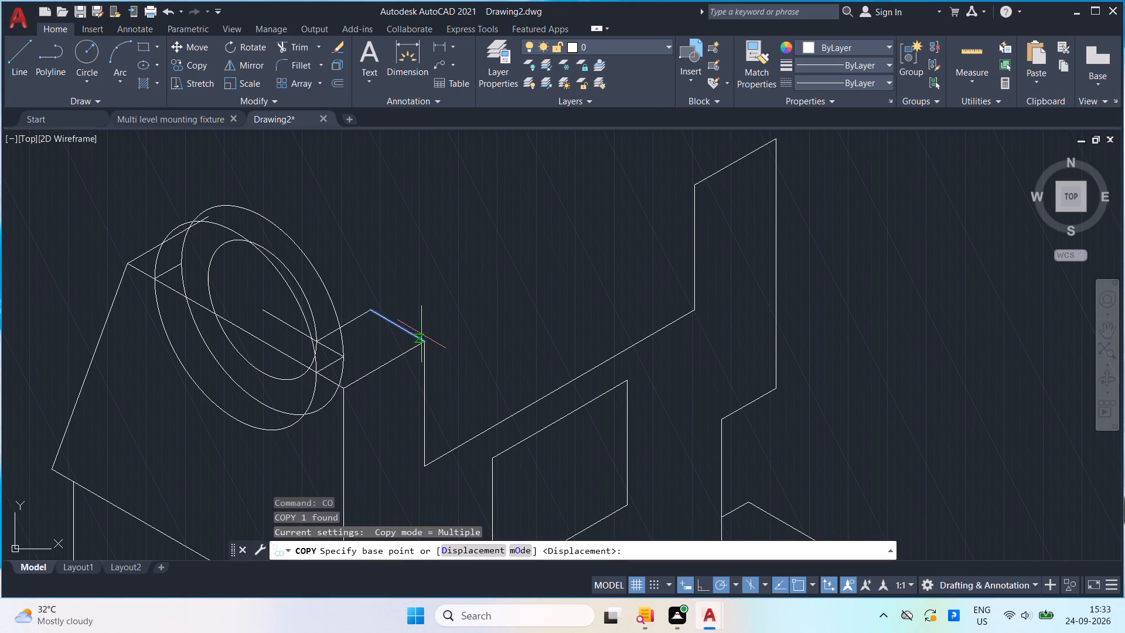
pyautogui.click(366, 308)
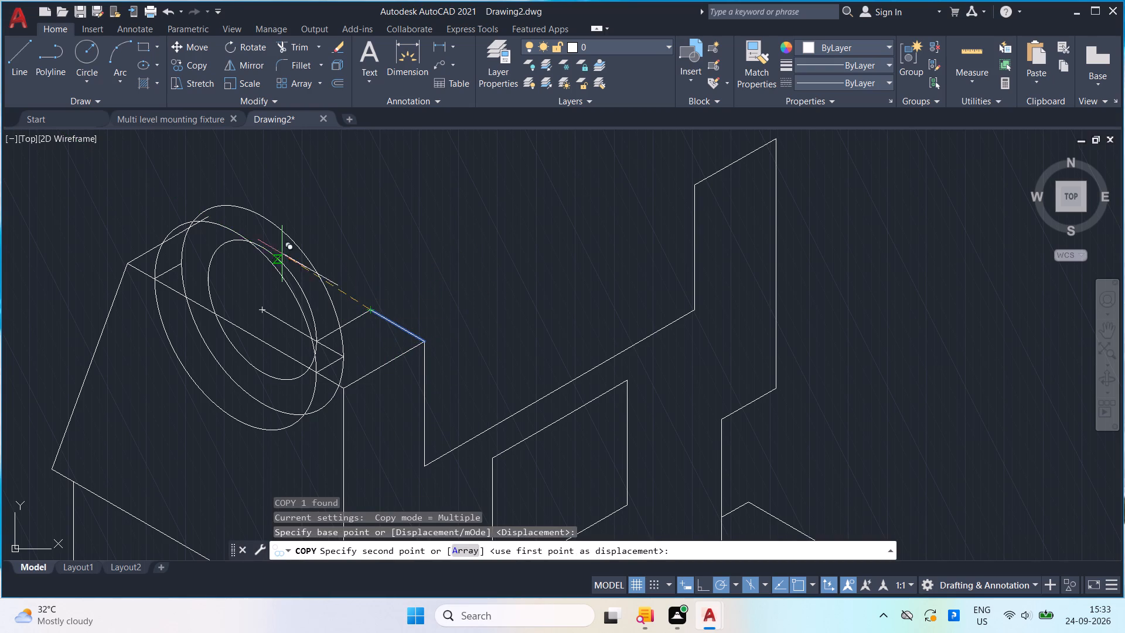
pyautogui.scroll(2, 183, 214)
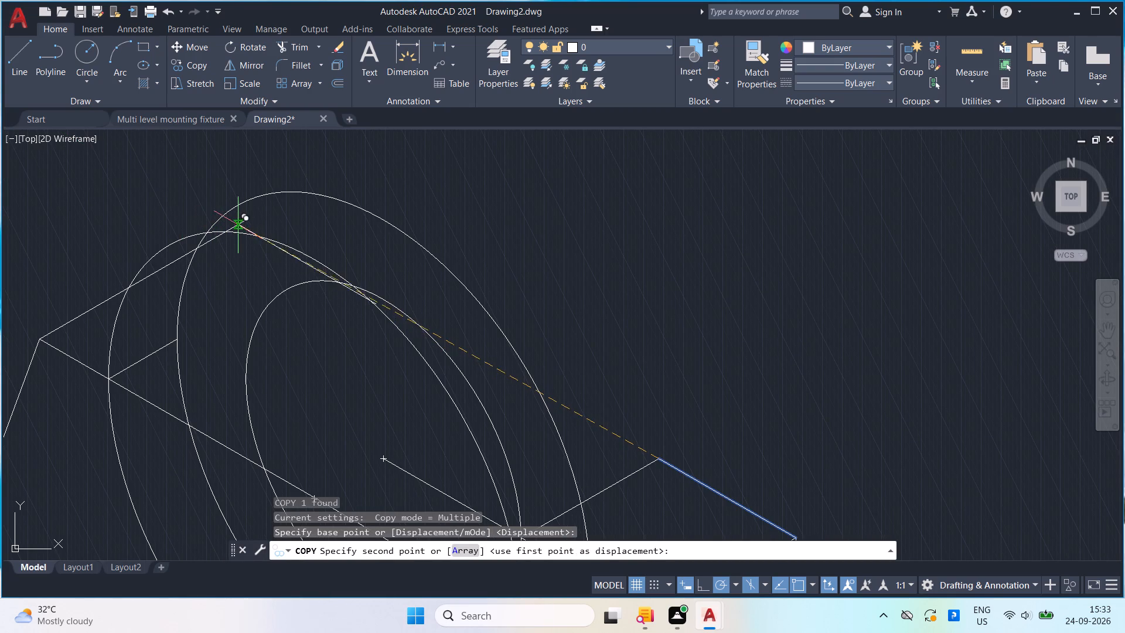
pyautogui.click(247, 223)
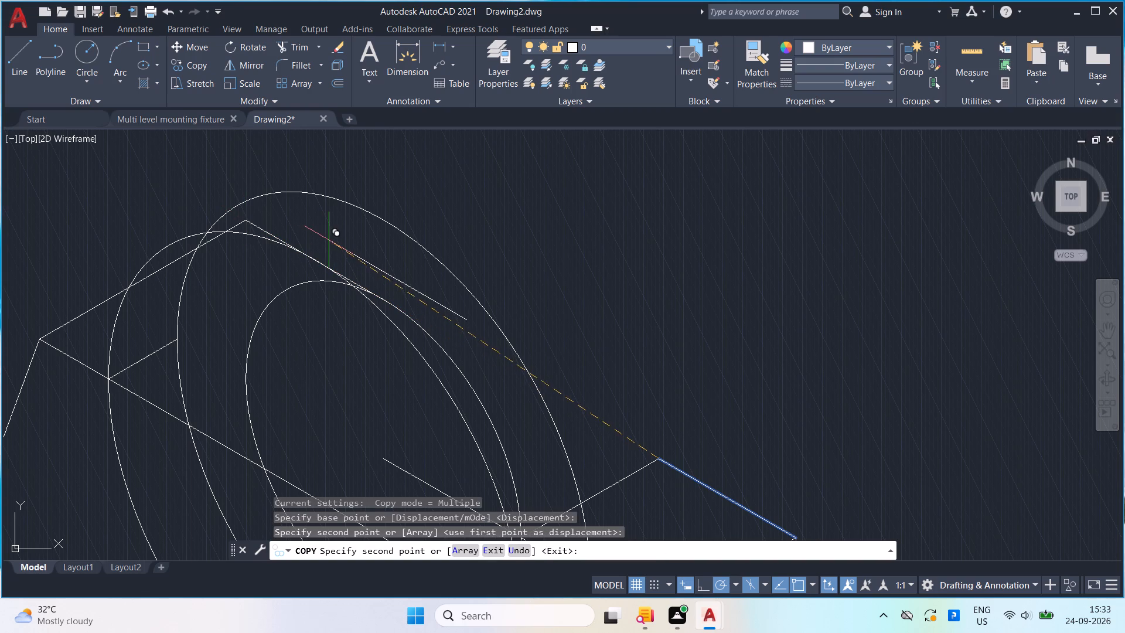
pyautogui.press('Escape')
# Trim the original large ellipse's upper arc from the slanted face's top edge past the 15-unit line.
pyautogui.scroll(-1, 466, 288)
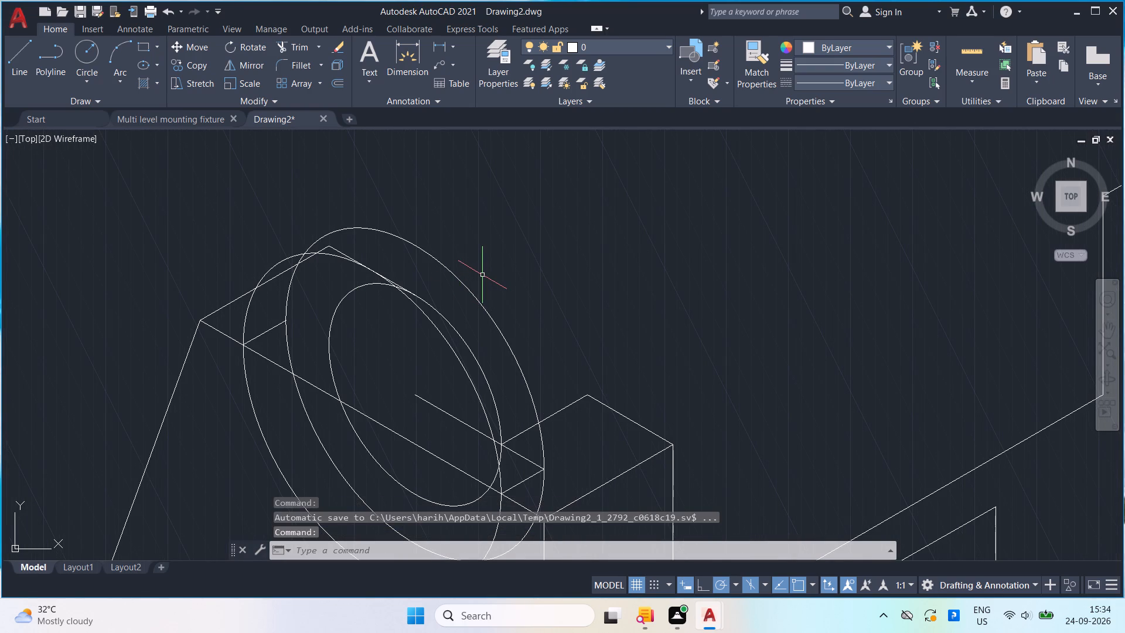
pyautogui.scroll(-2, 438, 347)
pyautogui.moveTo(462, 348); pyautogui.dragTo(421, 284, button='middle')
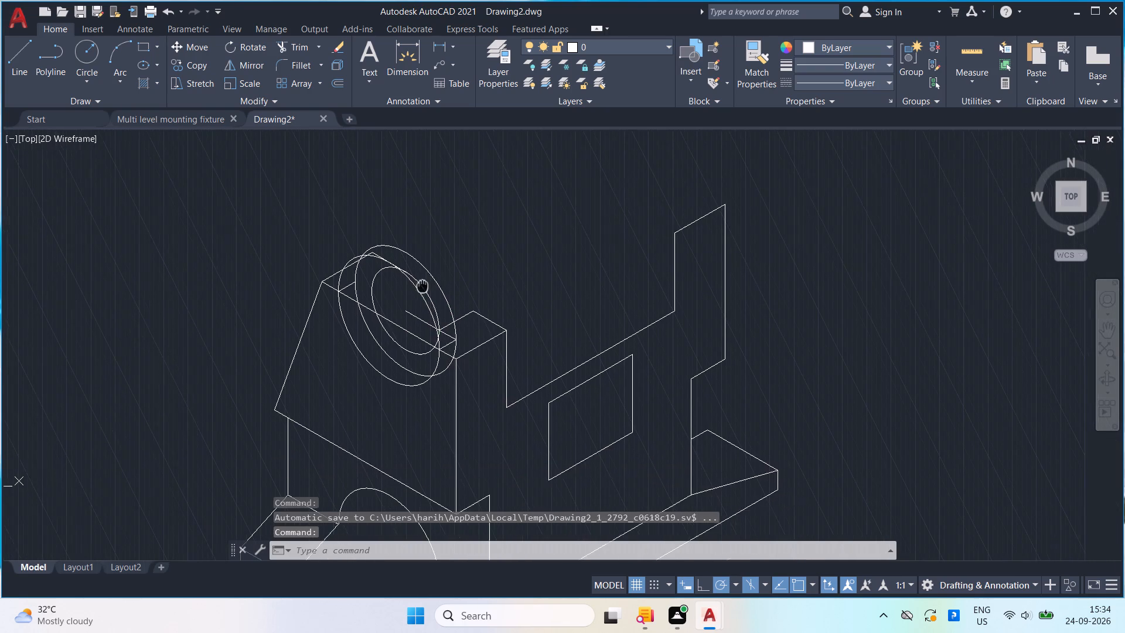
pyautogui.moveTo(421, 284); pyautogui.dragTo(420, 282, button='middle')
pyautogui.scroll(1, 519, 321)
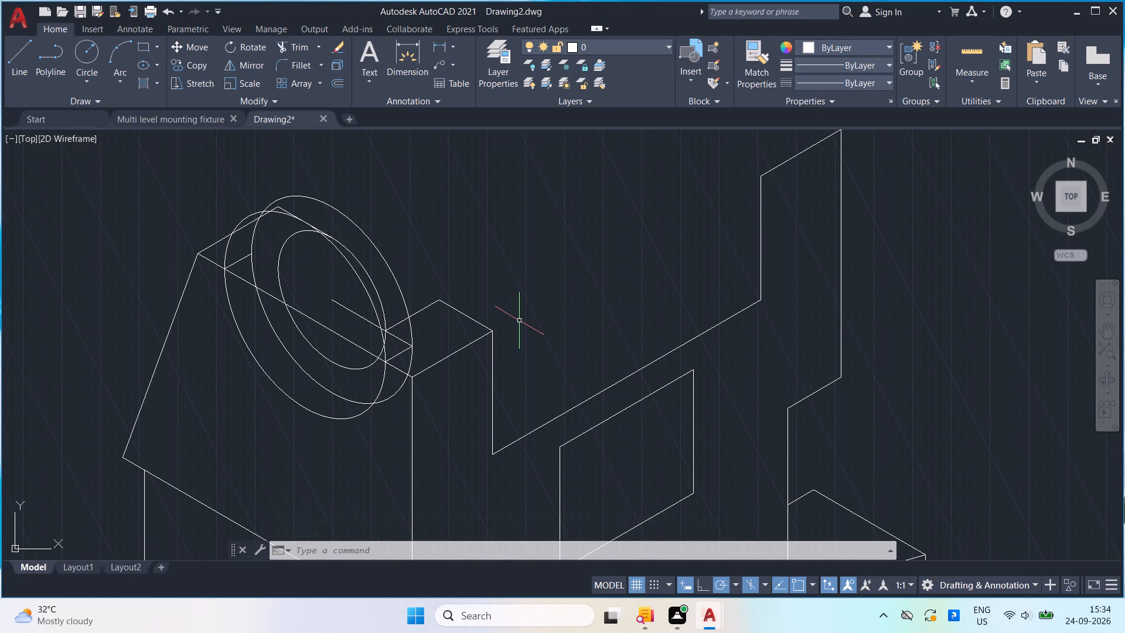
pyautogui.write('tr')
pyautogui.press('Return')
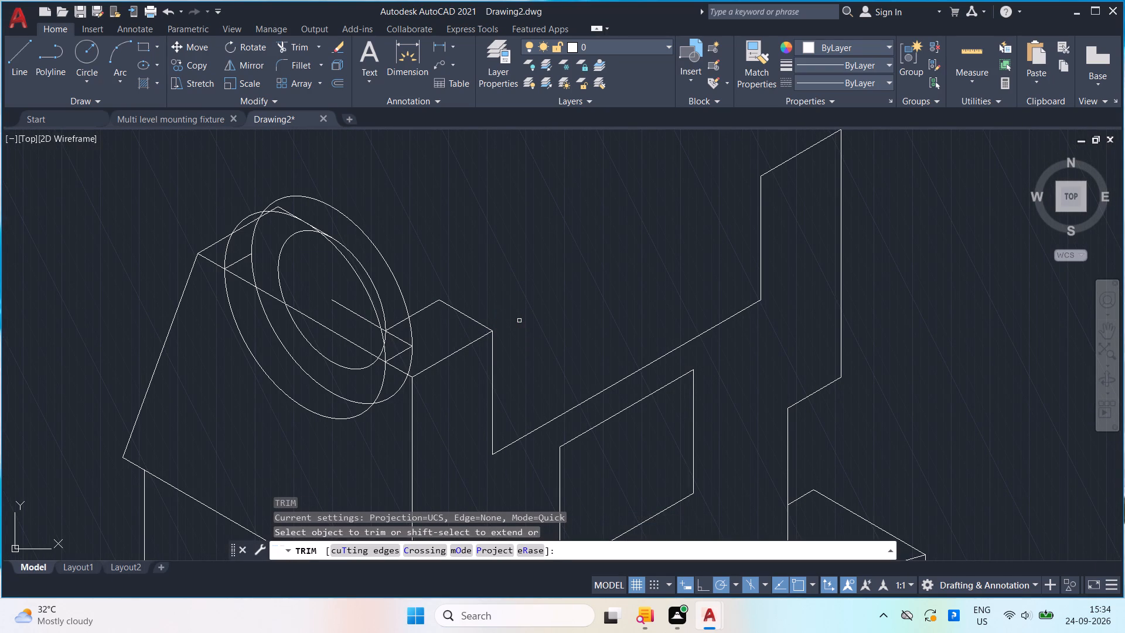
pyautogui.moveTo(230, 253); pyautogui.dragTo(227, 247)
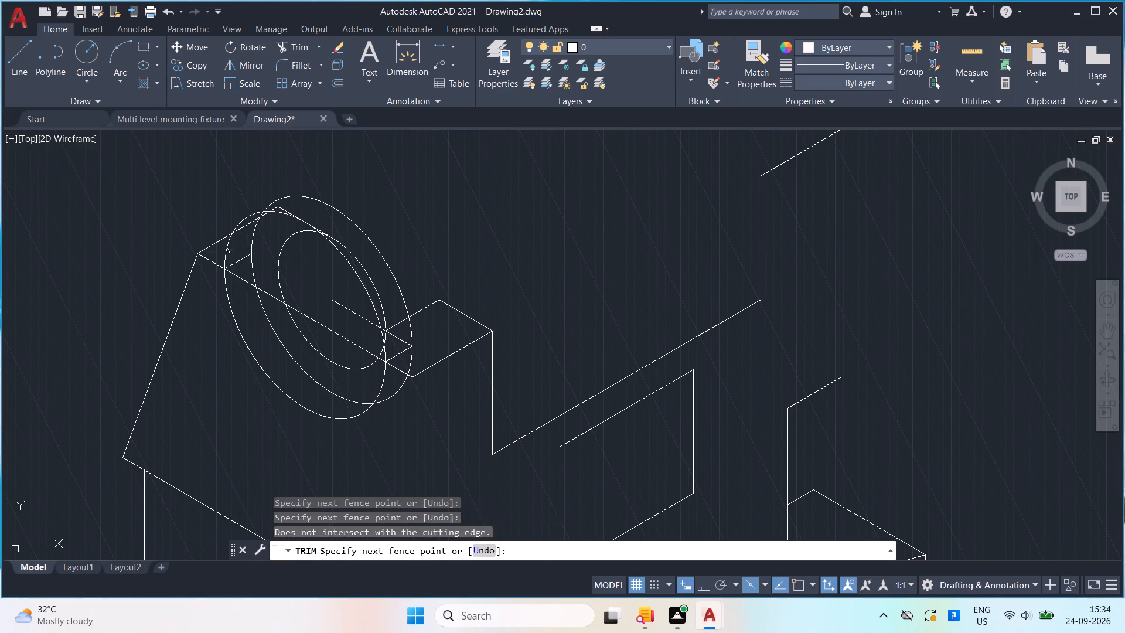
pyautogui.click(221, 253)
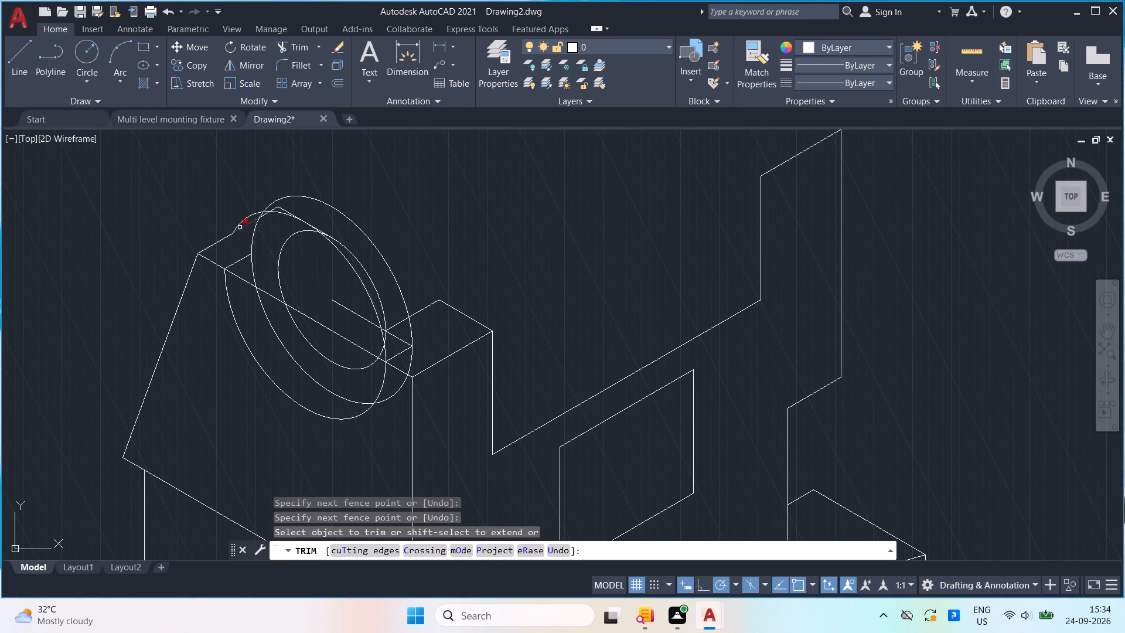
pyautogui.click(247, 209)
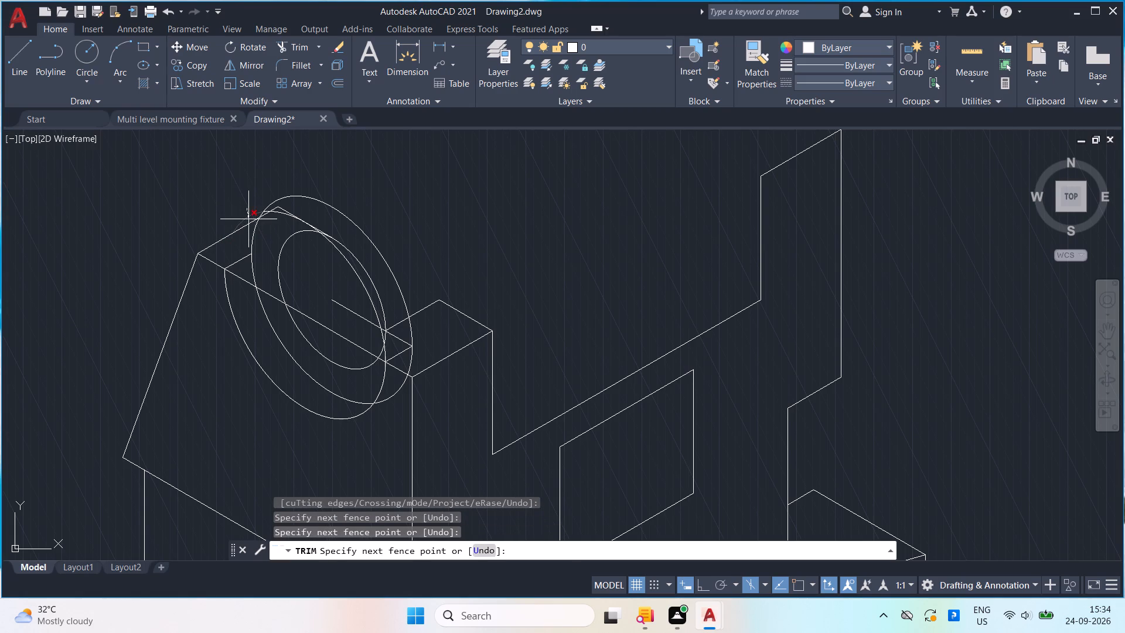
pyautogui.click(248, 219)
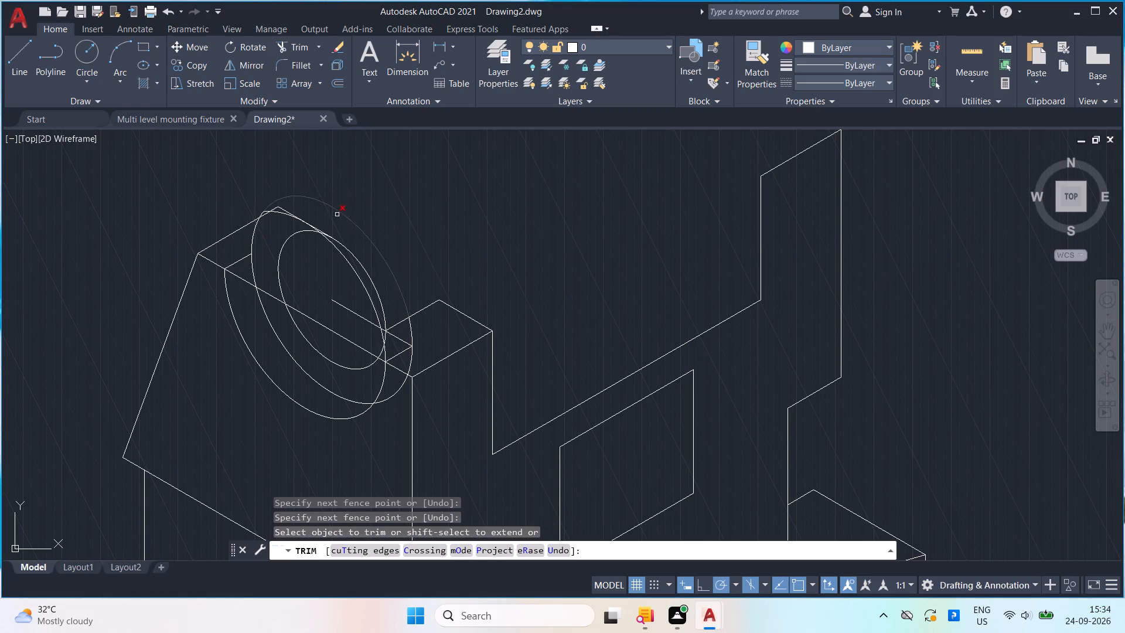
# Trim the copied large ellipse's upper arcs down to the short 30° line, plus the sliver protruding past the slanted block's top edge.
pyautogui.moveTo(336, 216); pyautogui.dragTo(350, 192)
pyautogui.scroll(3, 265, 209)
pyautogui.moveTo(254, 239); pyautogui.dragTo(269, 254)
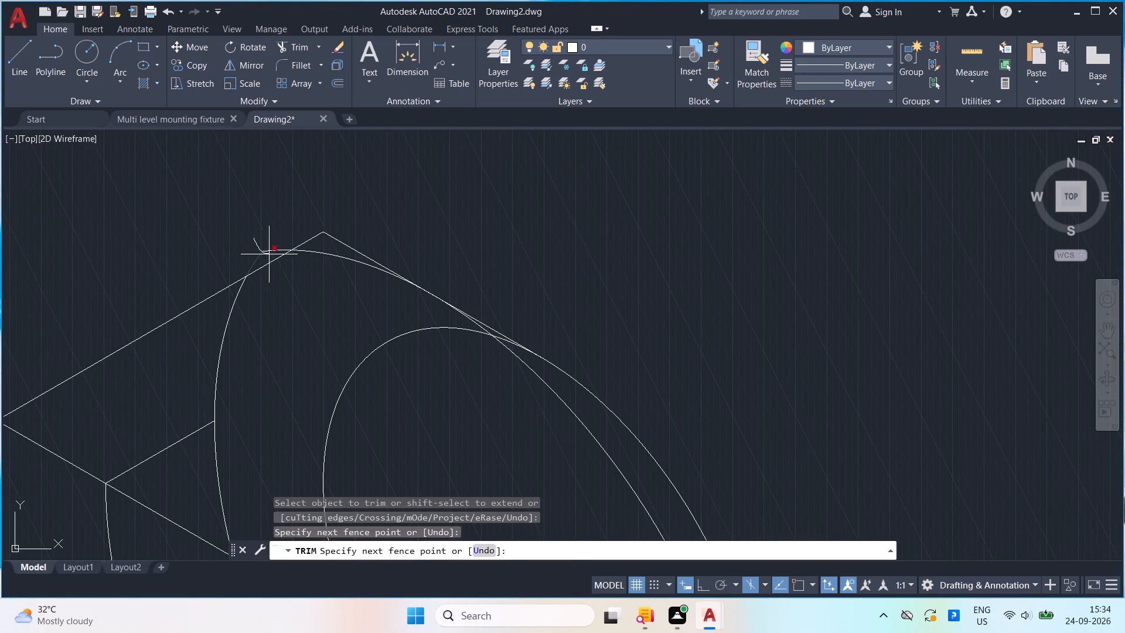
pyautogui.moveTo(269, 254); pyautogui.dragTo(279, 241)
pyautogui.scroll(-2, 329, 267)
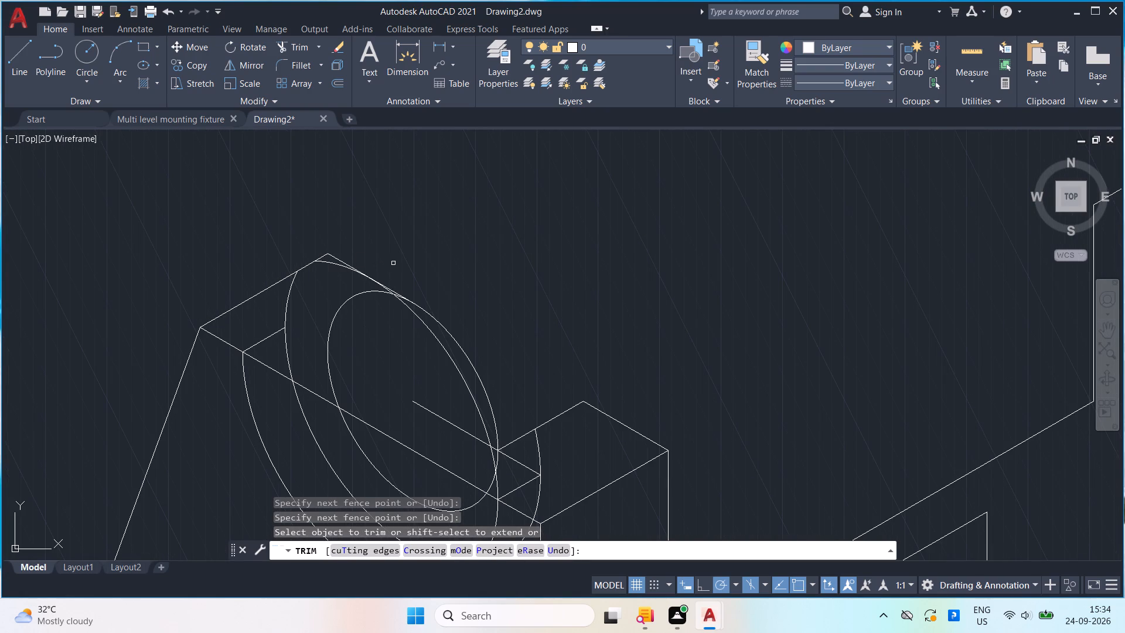
pyautogui.moveTo(306, 313); pyautogui.dragTo(268, 305)
# Trim the copied large ellipse's lower arc between the original large ellipse and the near post's corner.
pyautogui.scroll(-1, 423, 343)
pyautogui.moveTo(536, 284); pyautogui.dragTo(475, 251, button='middle')
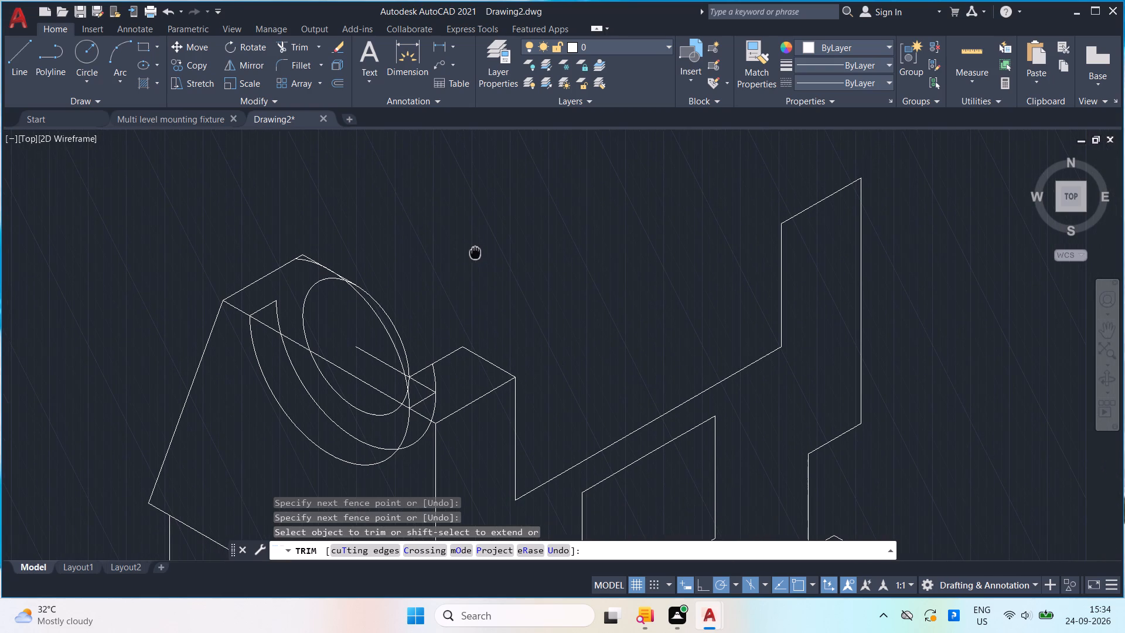
pyautogui.moveTo(475, 251); pyautogui.dragTo(475, 251, button='middle')
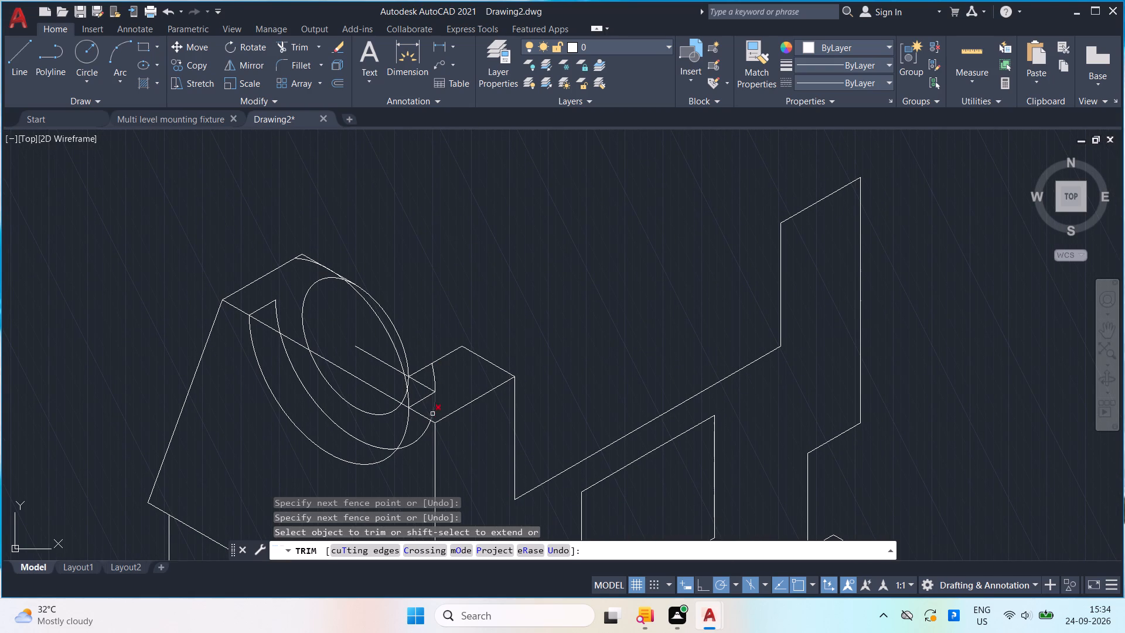
pyautogui.moveTo(422, 451); pyautogui.dragTo(417, 435)
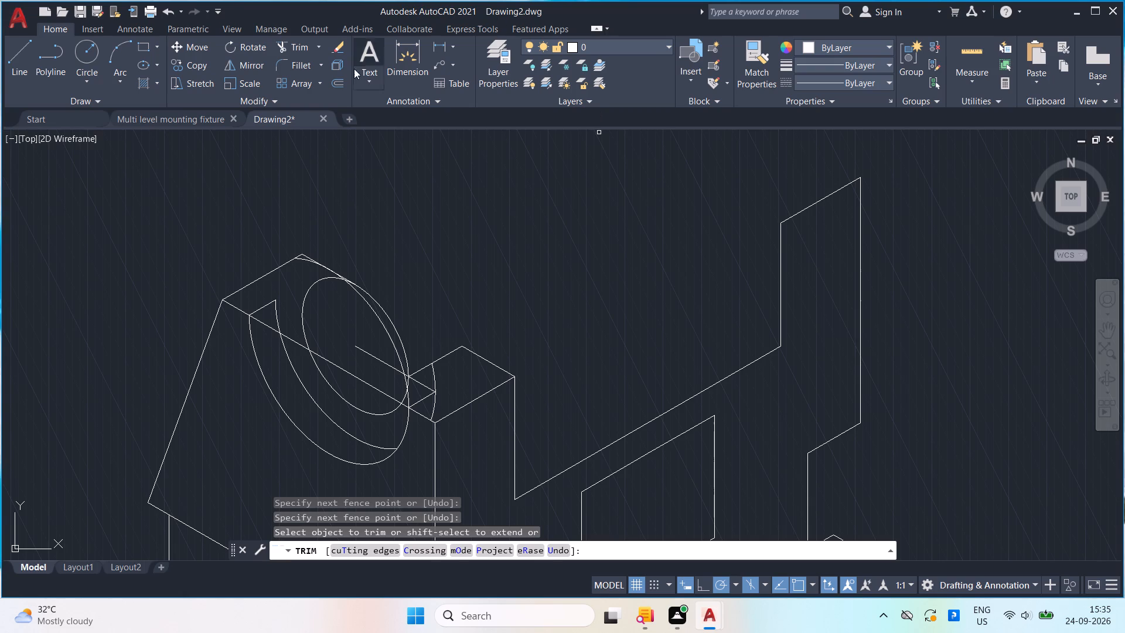
# Trim the original large ellipse's upper arc inside the smaller ellipse and up to the rear top edge, keeping that edge line.
pyautogui.scroll(2, 313, 256)
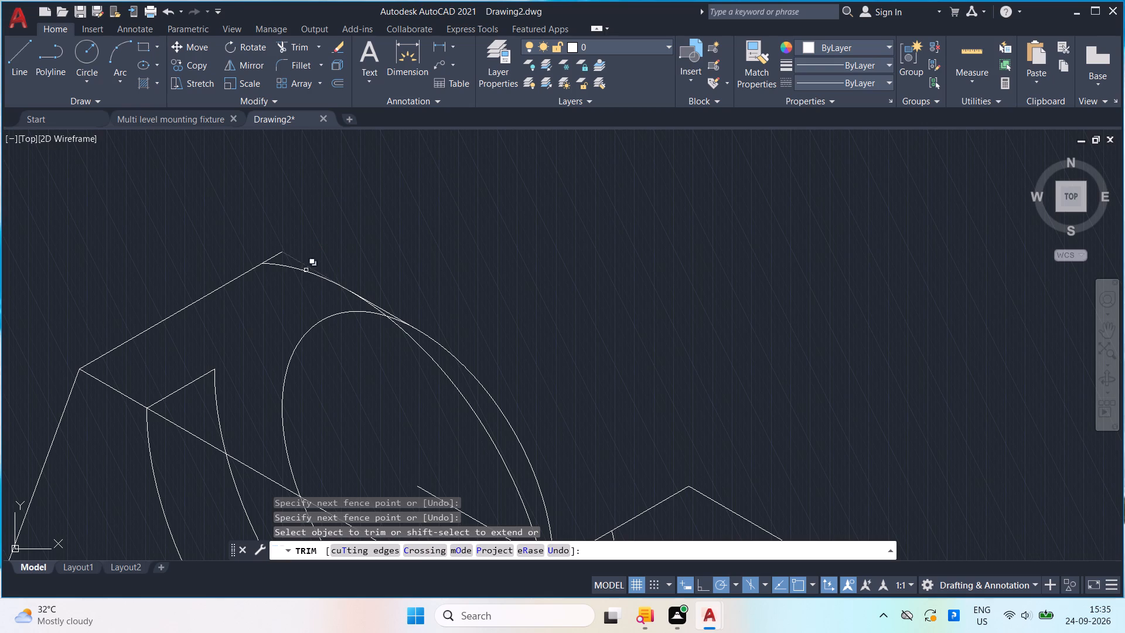
pyautogui.moveTo(291, 285); pyautogui.dragTo(299, 271)
pyautogui.scroll(3, 416, 329)
pyautogui.moveTo(326, 335); pyautogui.dragTo(333, 322)
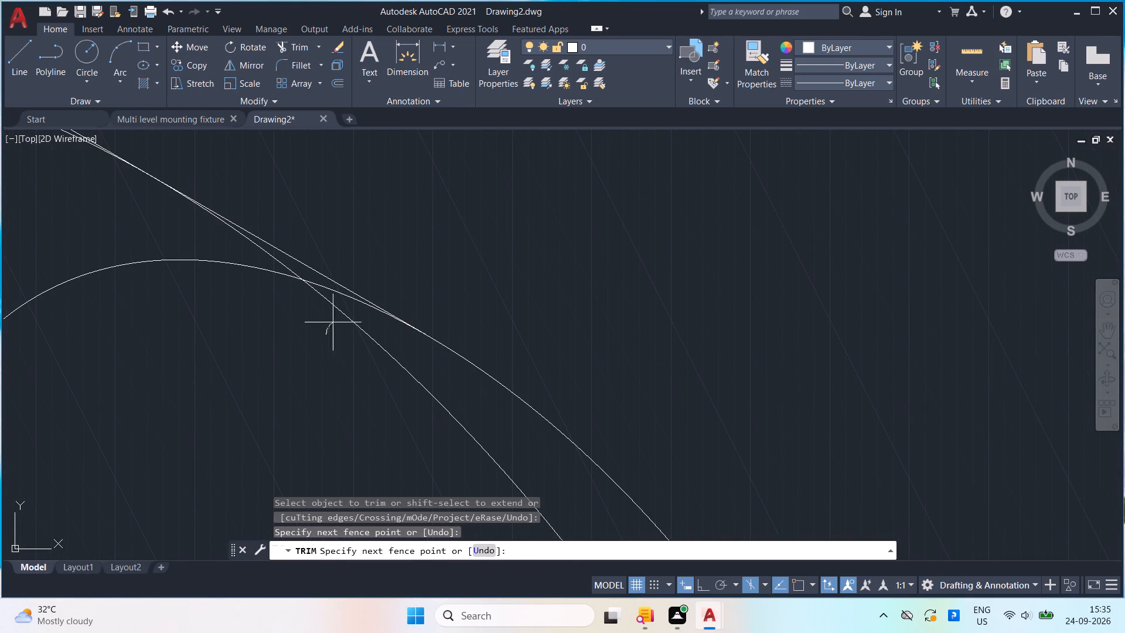
pyautogui.moveTo(333, 322); pyautogui.dragTo(346, 313)
pyautogui.moveTo(272, 265); pyautogui.dragTo(295, 256)
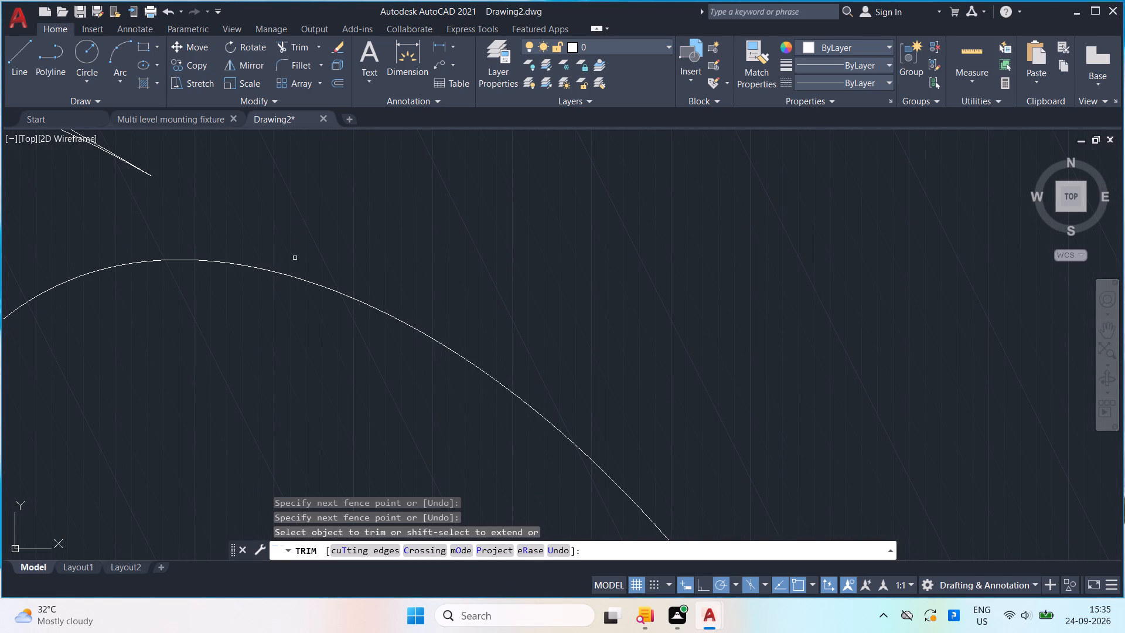
pyautogui.hotkey('ctrl', 'z')
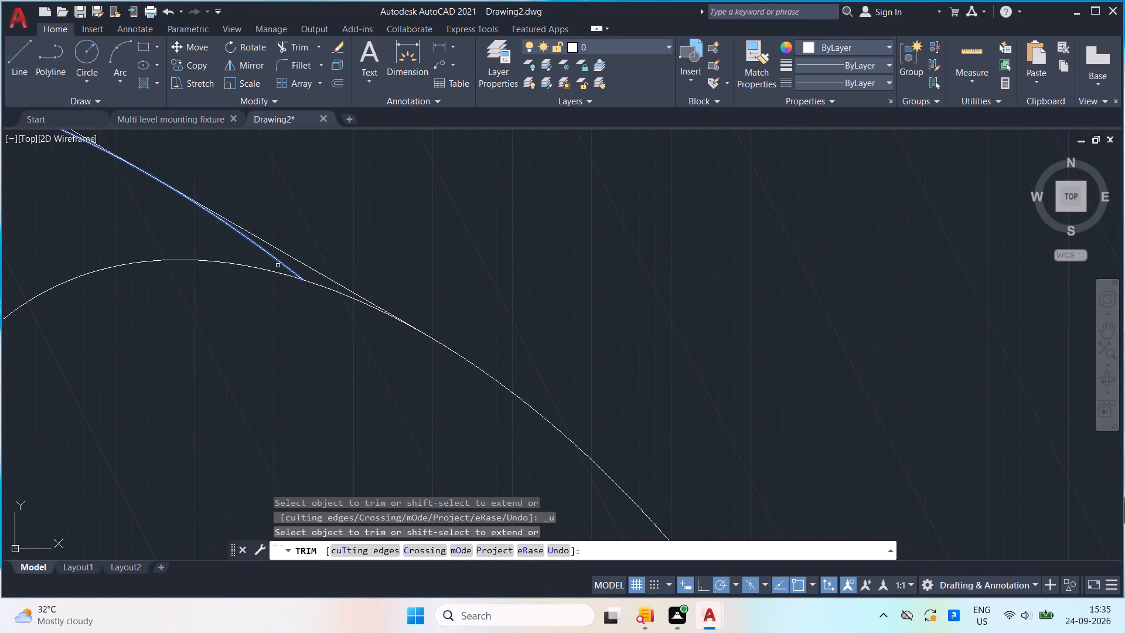
pyautogui.click(277, 263)
pyautogui.press('Escape')
# Trim the leftover sliver of the large ellipse's arc inside the slanted block's rear top corner.
pyautogui.press('`')
pyautogui.scroll(-3, 344, 294)
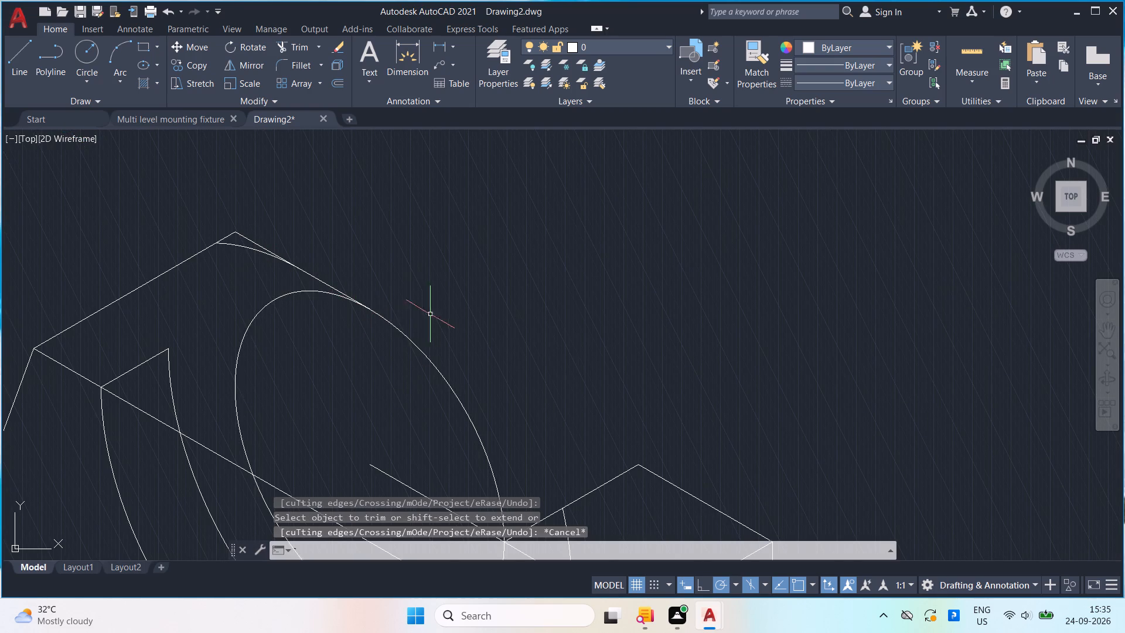
pyautogui.press('space')
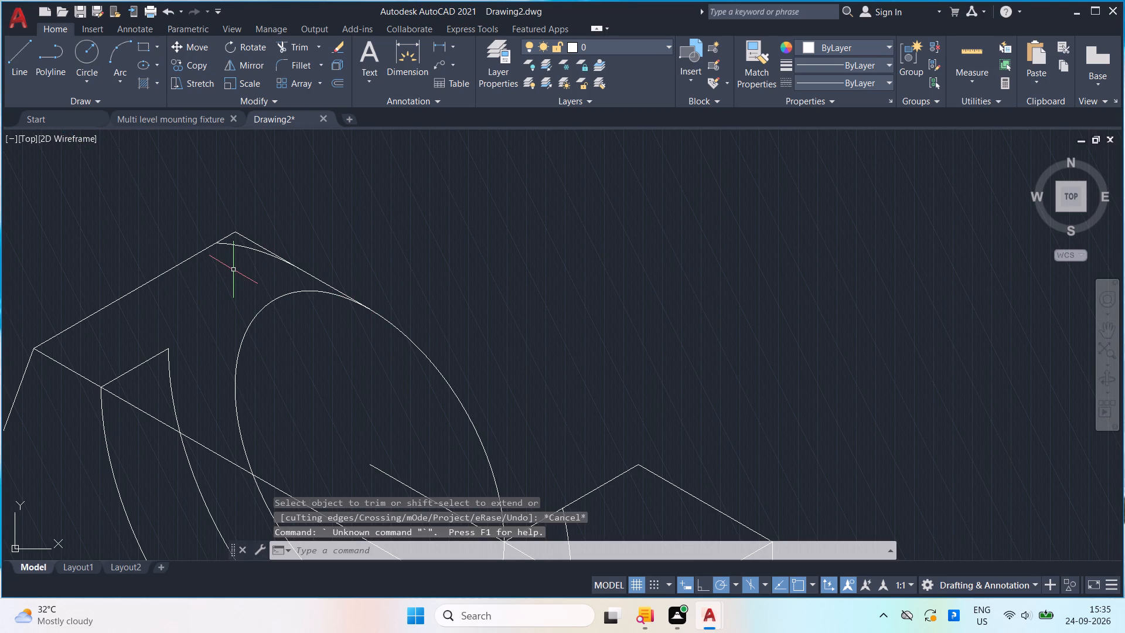
pyautogui.press('Escape')
pyautogui.press('Escape')
pyautogui.write('tr')
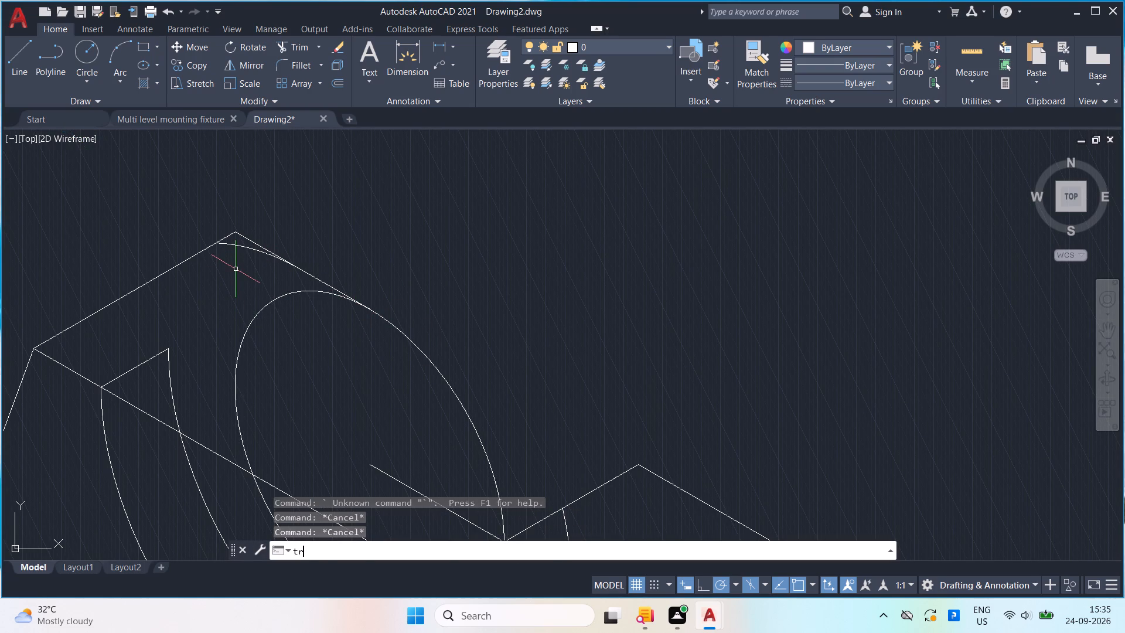
pyautogui.press('Return')
pyautogui.moveTo(236, 269); pyautogui.dragTo(246, 248)
pyautogui.moveTo(242, 255); pyautogui.dragTo(242, 254)
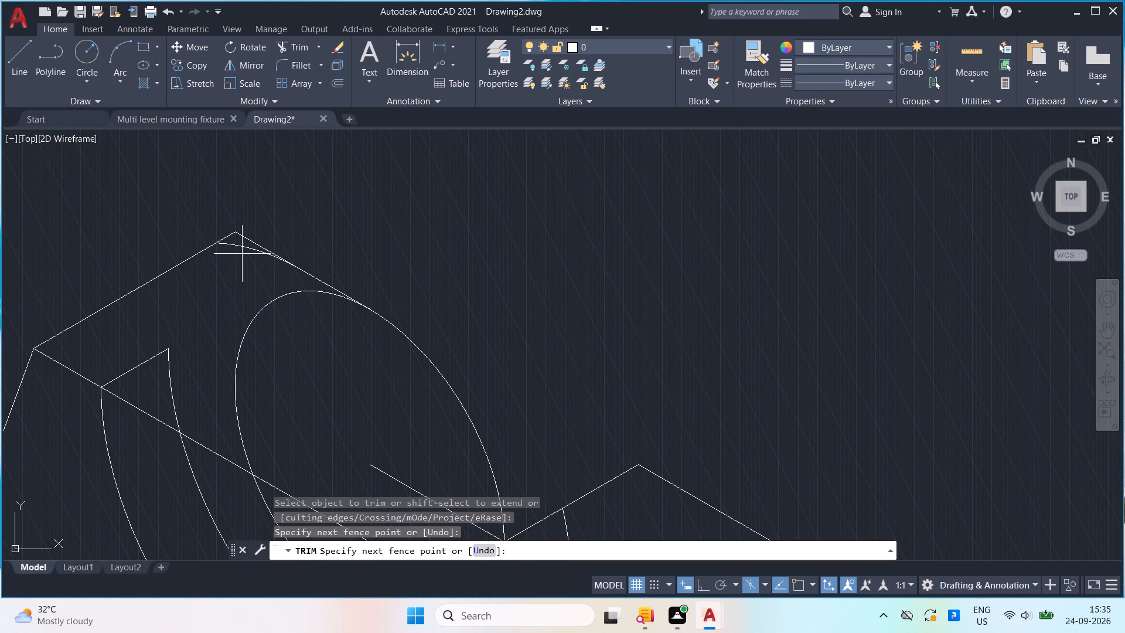
pyautogui.moveTo(242, 254); pyautogui.dragTo(242, 243)
pyautogui.press('Escape')
# Select the near post top's 30° edge running from the small ellipse to the post's far corner.
pyautogui.scroll(-2, 358, 318)
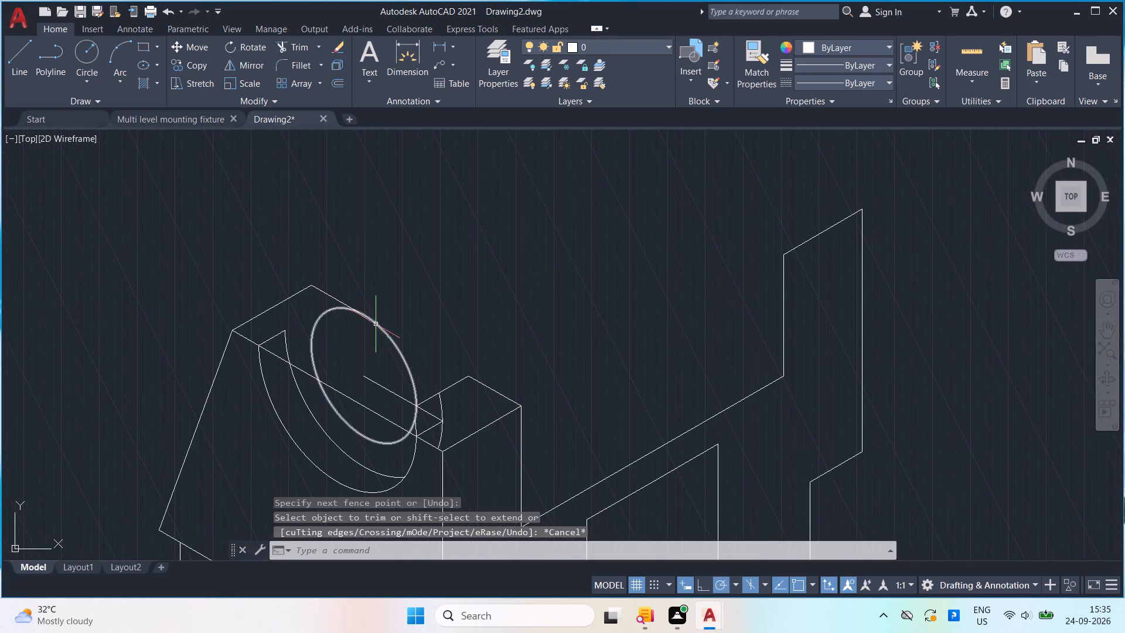
pyautogui.moveTo(359, 292); pyautogui.dragTo(341, 268, button='middle')
pyautogui.scroll(1, 341, 273)
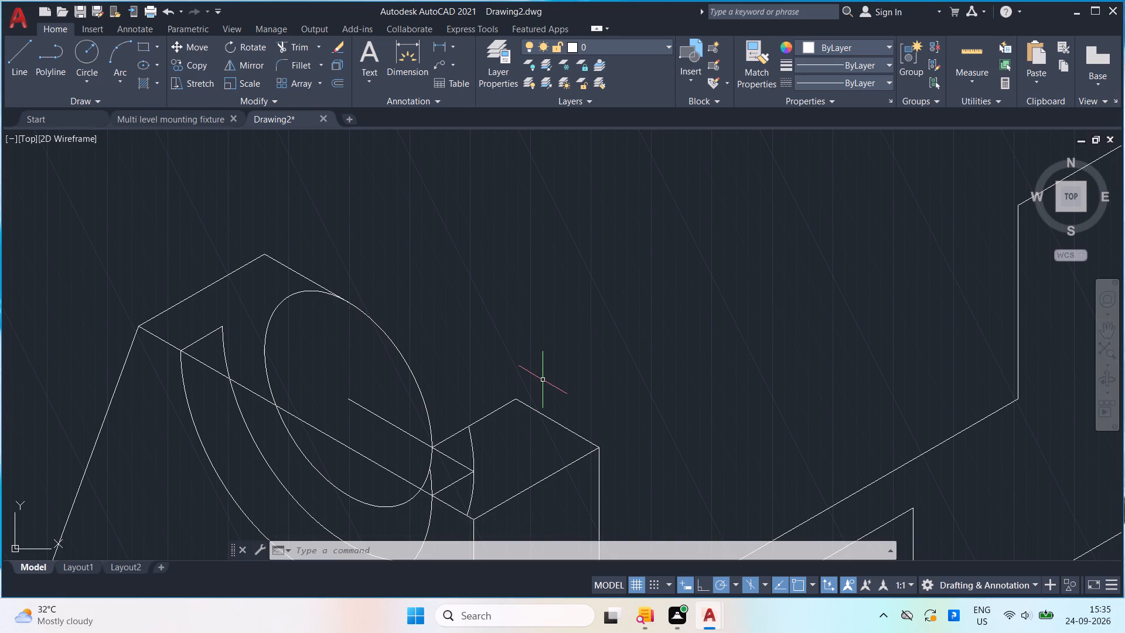
pyautogui.scroll(-1, 537, 396)
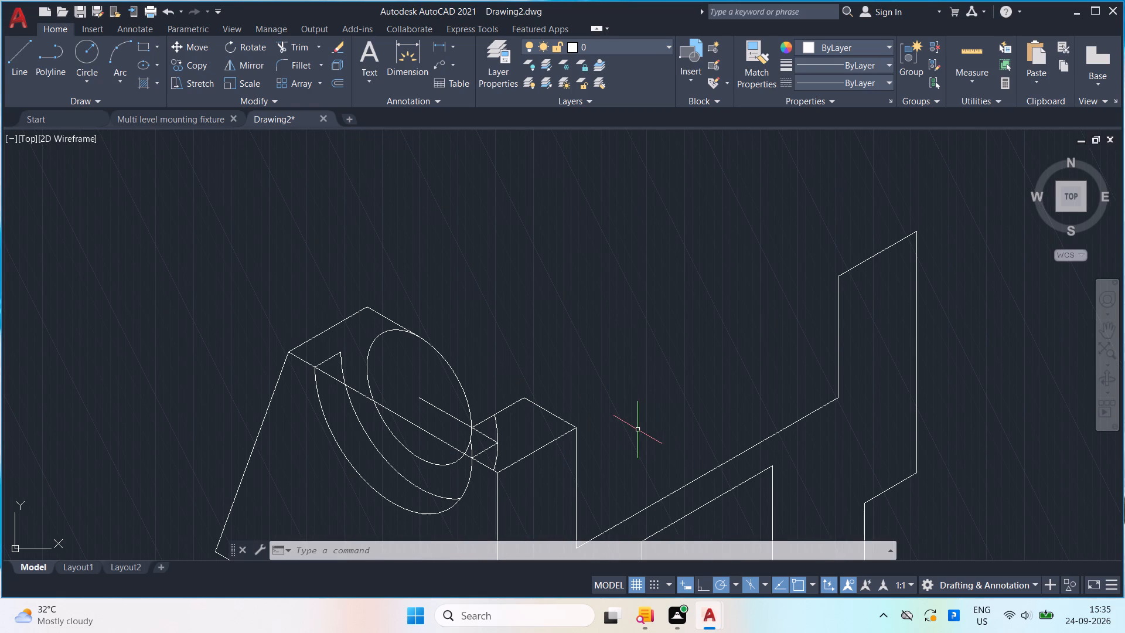
pyautogui.scroll(-1, 630, 440)
pyautogui.moveTo(639, 410); pyautogui.dragTo(596, 335, button='middle')
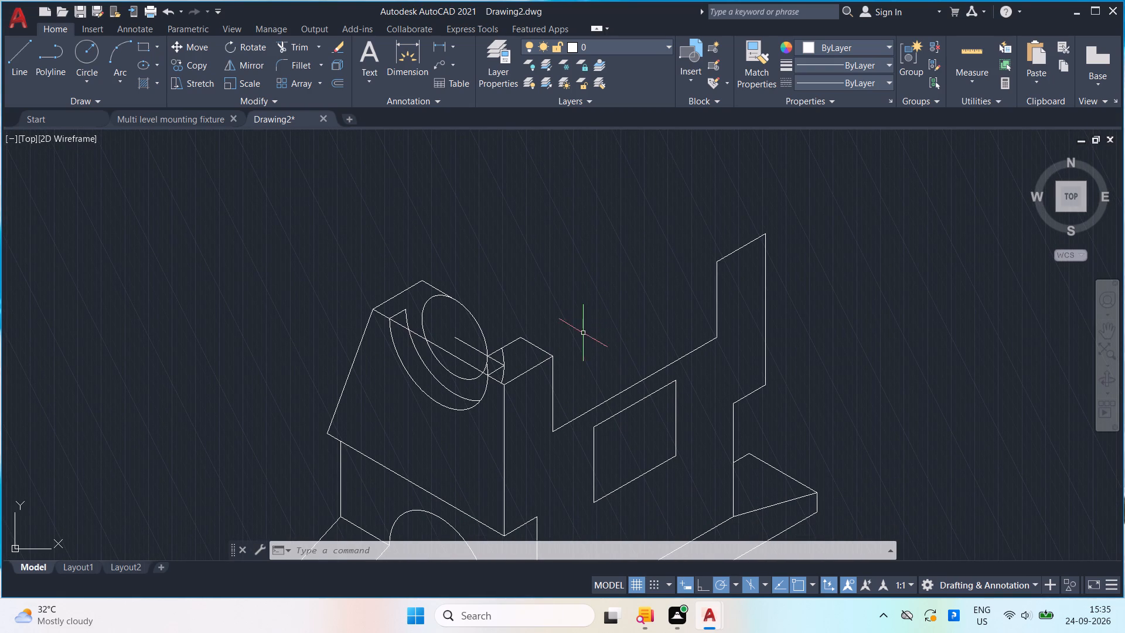
pyautogui.click(509, 343)
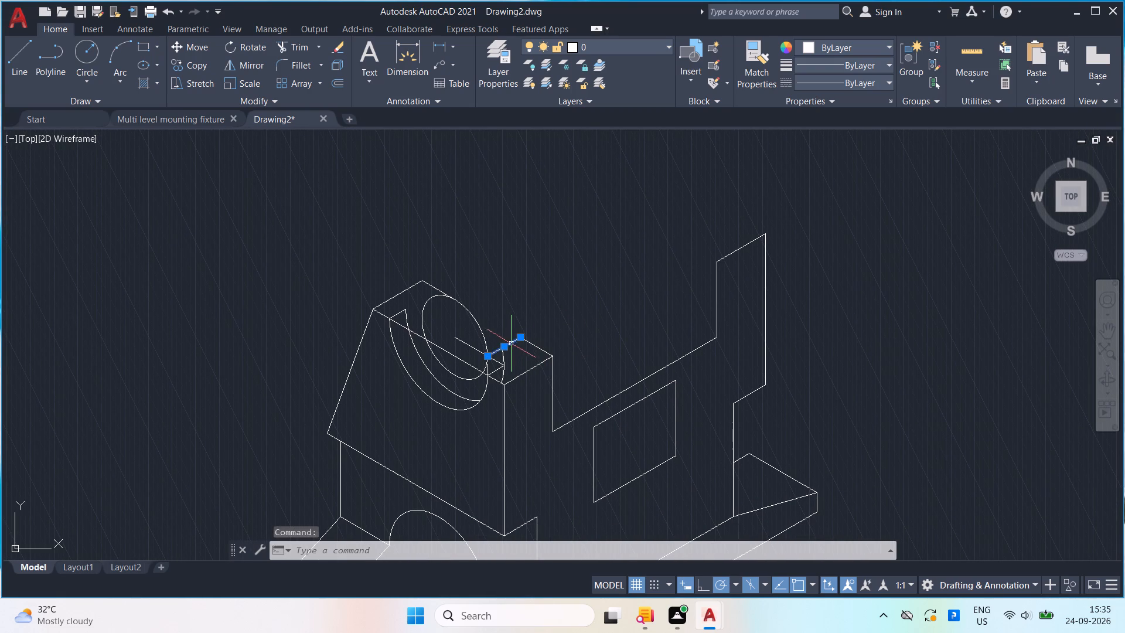
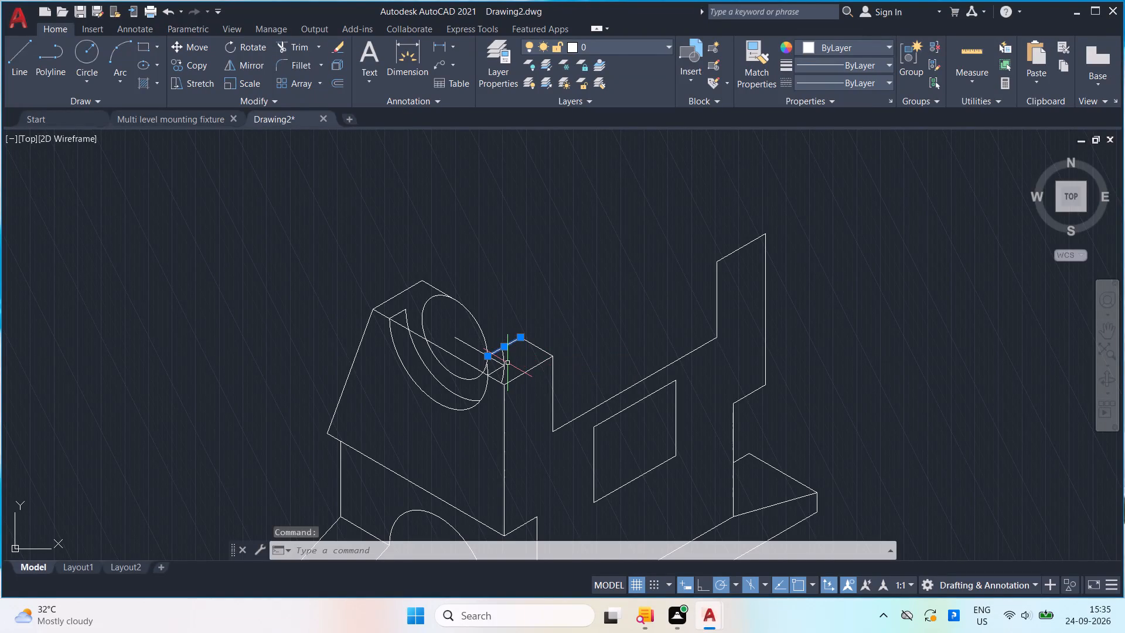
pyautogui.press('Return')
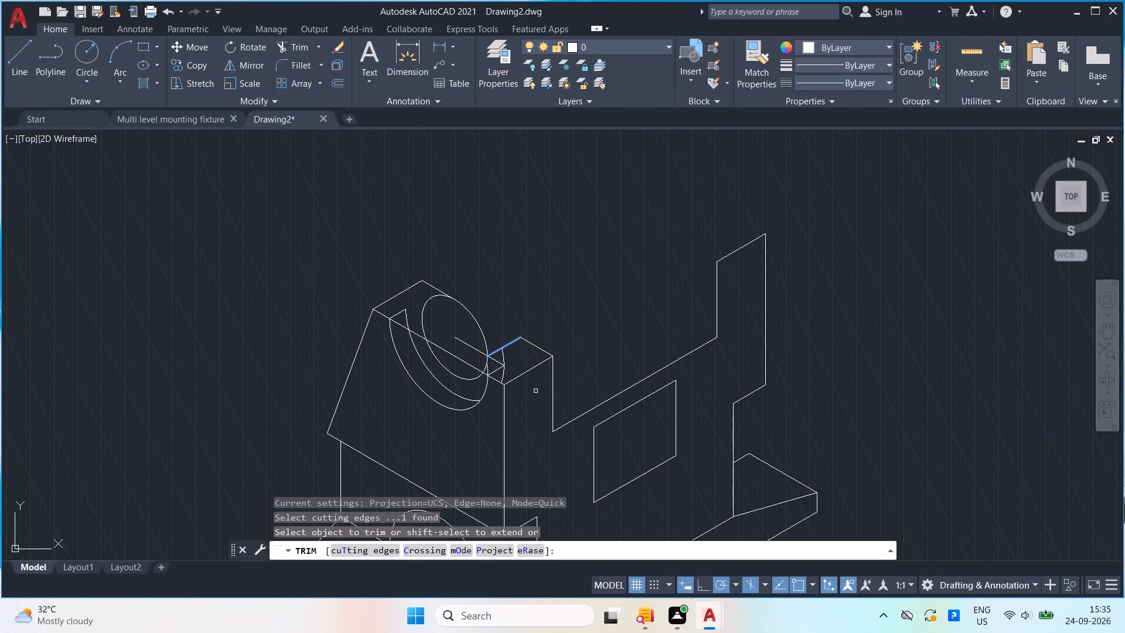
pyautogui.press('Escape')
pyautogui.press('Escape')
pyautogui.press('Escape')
# Copy the near post top's 30° edge from its far corner to the small ellipse's junction with the rear top edge.
pyautogui.click(516, 352)
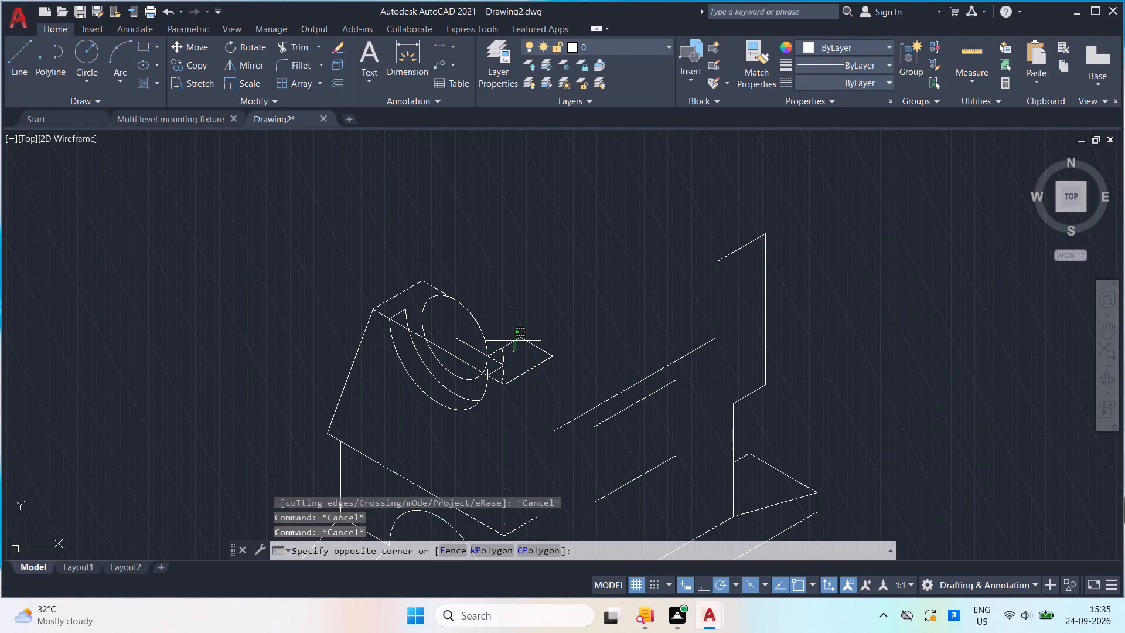
pyautogui.click(512, 338)
pyautogui.write('co')
pyautogui.press('Return')
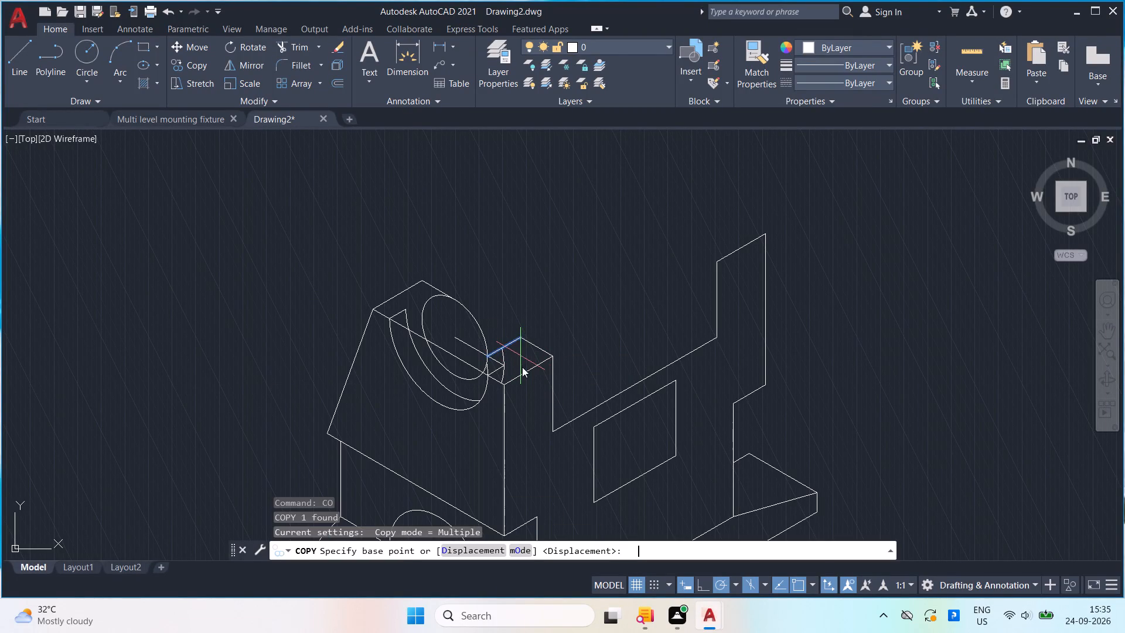
pyautogui.click(522, 339)
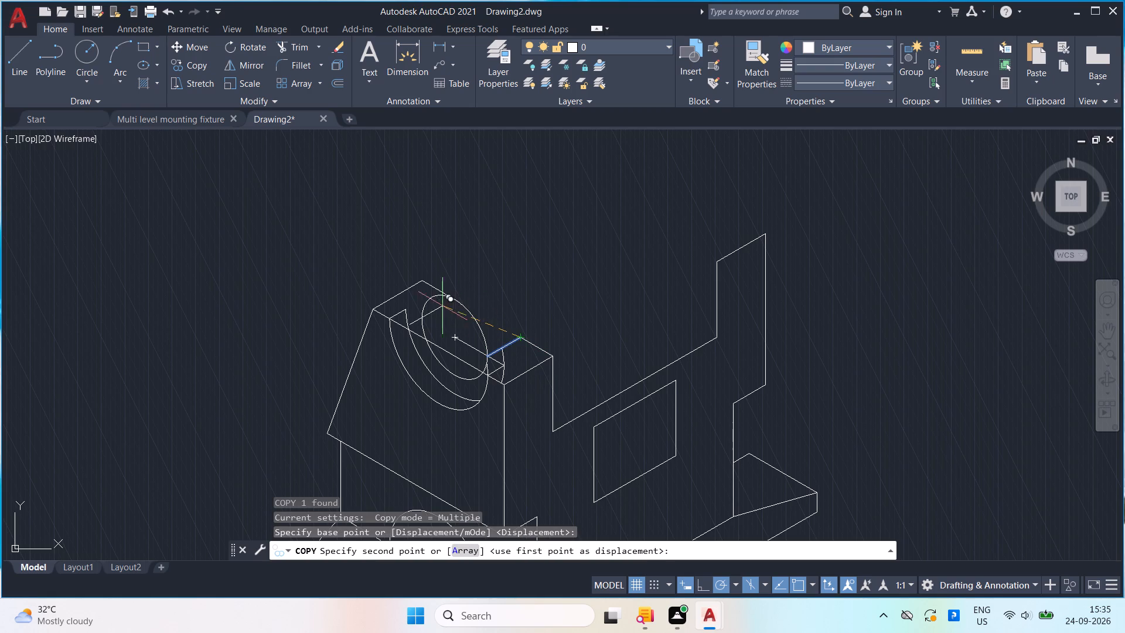
pyautogui.scroll(3, 440, 295)
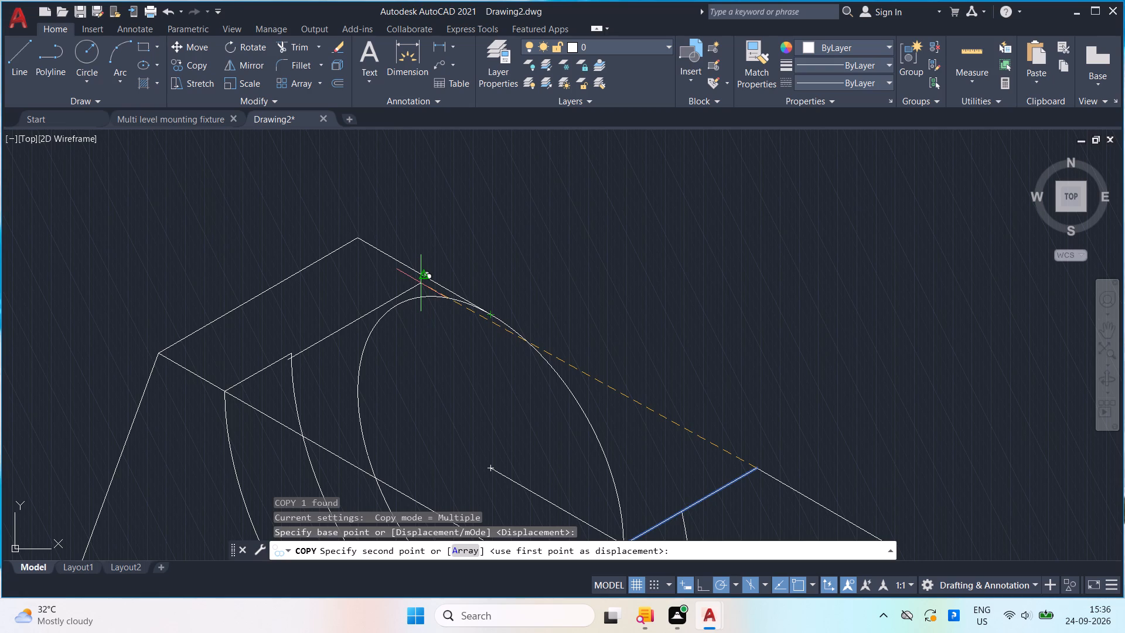
pyautogui.scroll(-2, 421, 283)
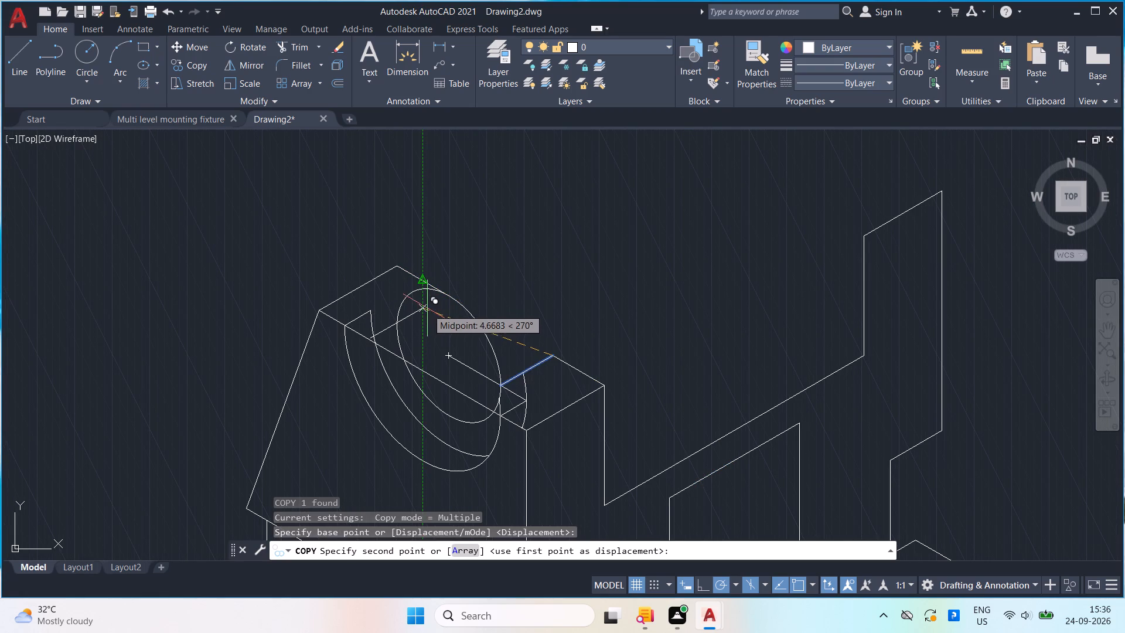
pyautogui.scroll(3, 428, 298)
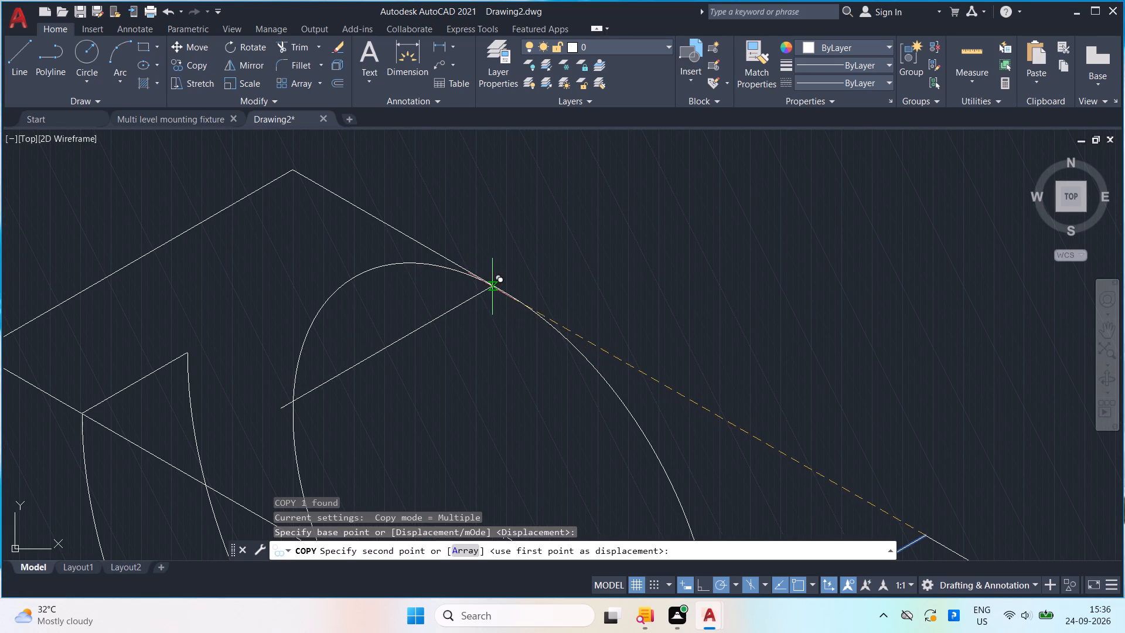
pyautogui.click(503, 293)
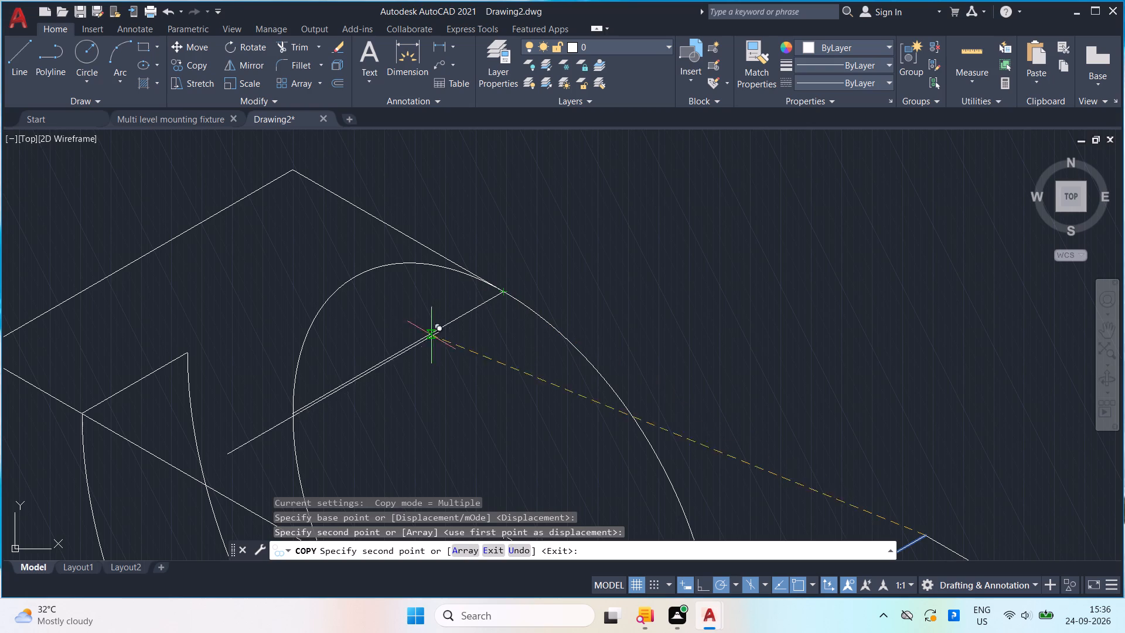
pyautogui.press('space')
# Draw a line from the copied large ellipse arc's upper end to the near end of the copied 30° edge.
pyautogui.write('l')
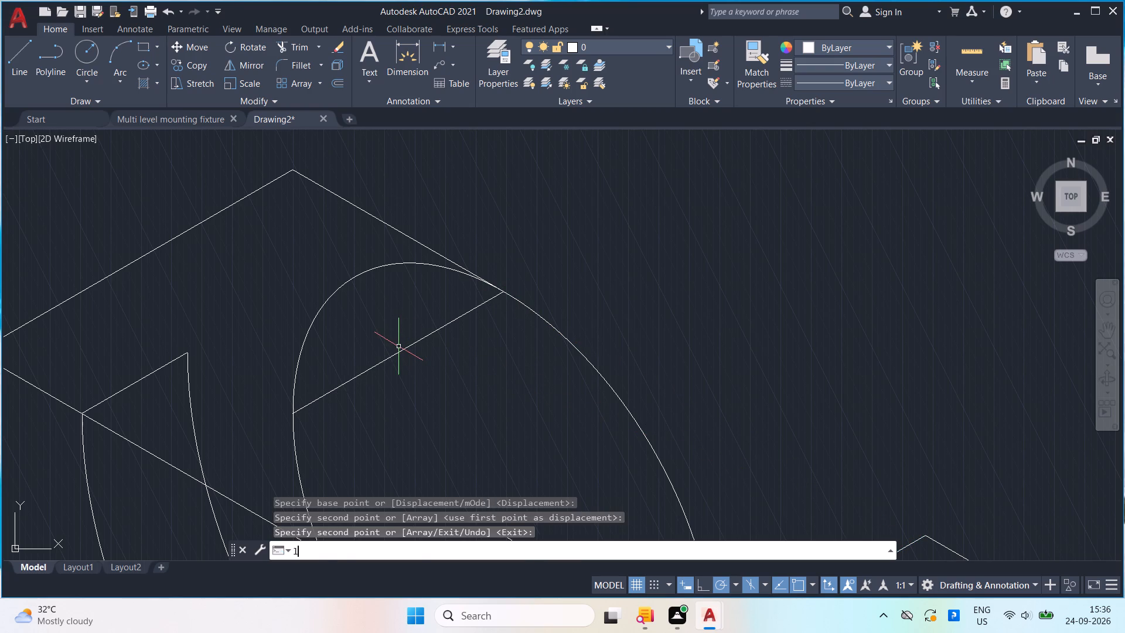
pyautogui.press('Return')
pyautogui.click(187, 353)
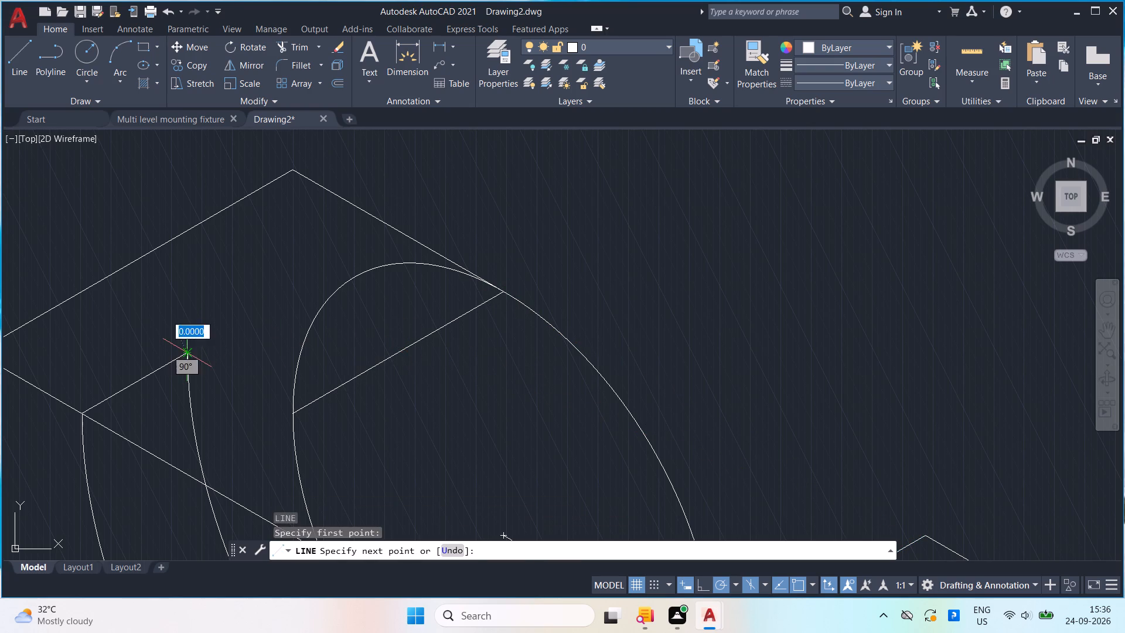
pyautogui.click(295, 417)
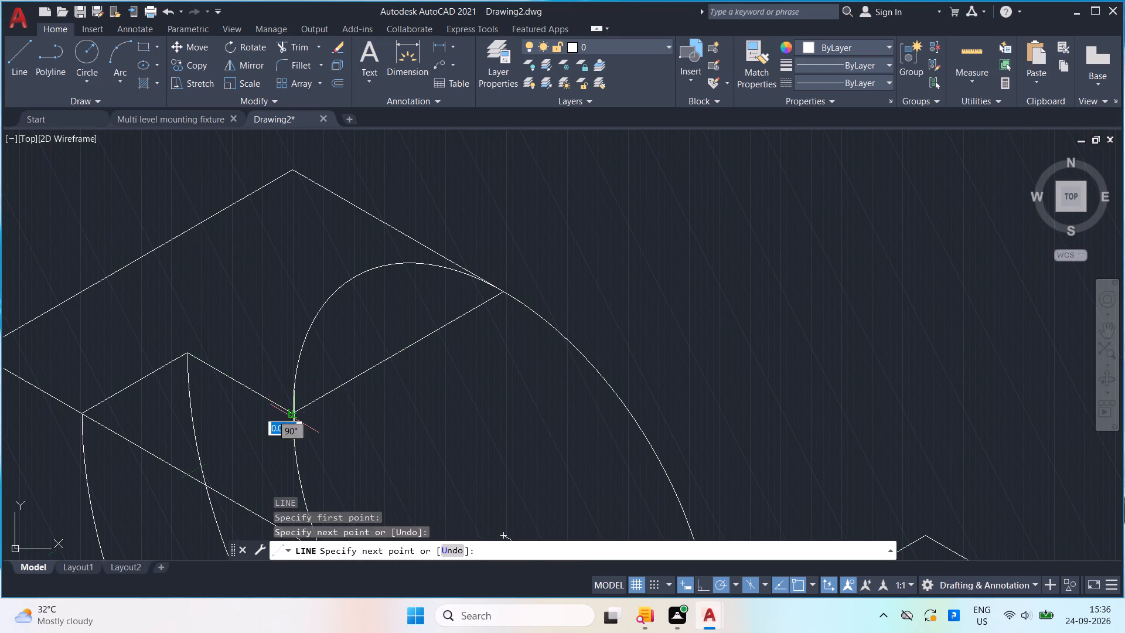
pyautogui.press('space')
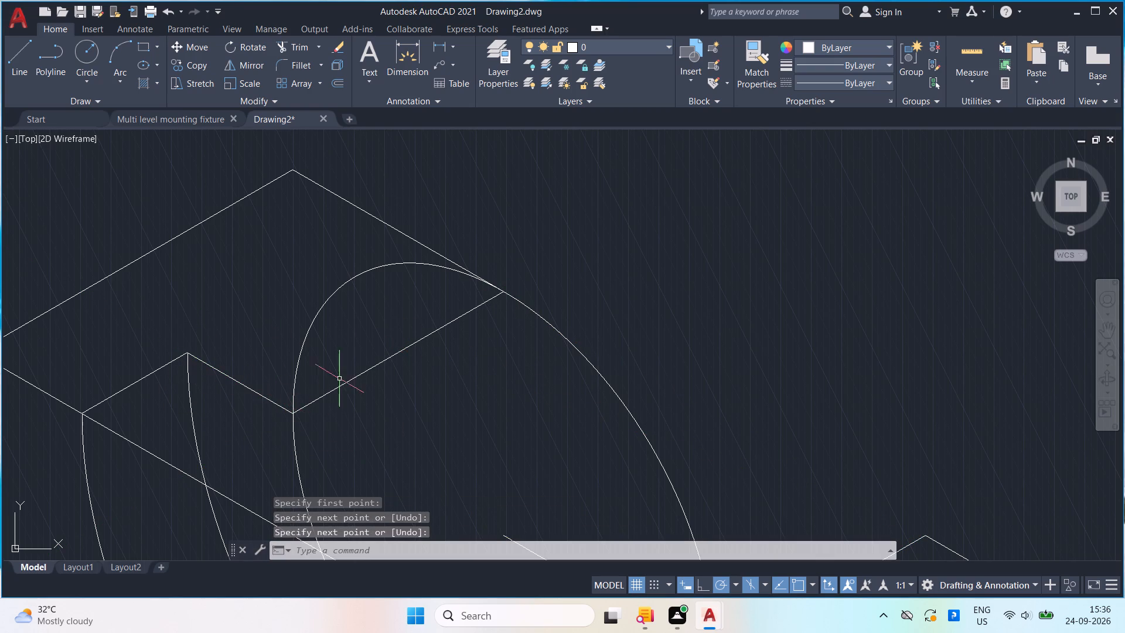
# Trim the small ellipse's upper arc between the two ends of the copied 30° edge.
pyautogui.write('tr')
pyautogui.press('Return')
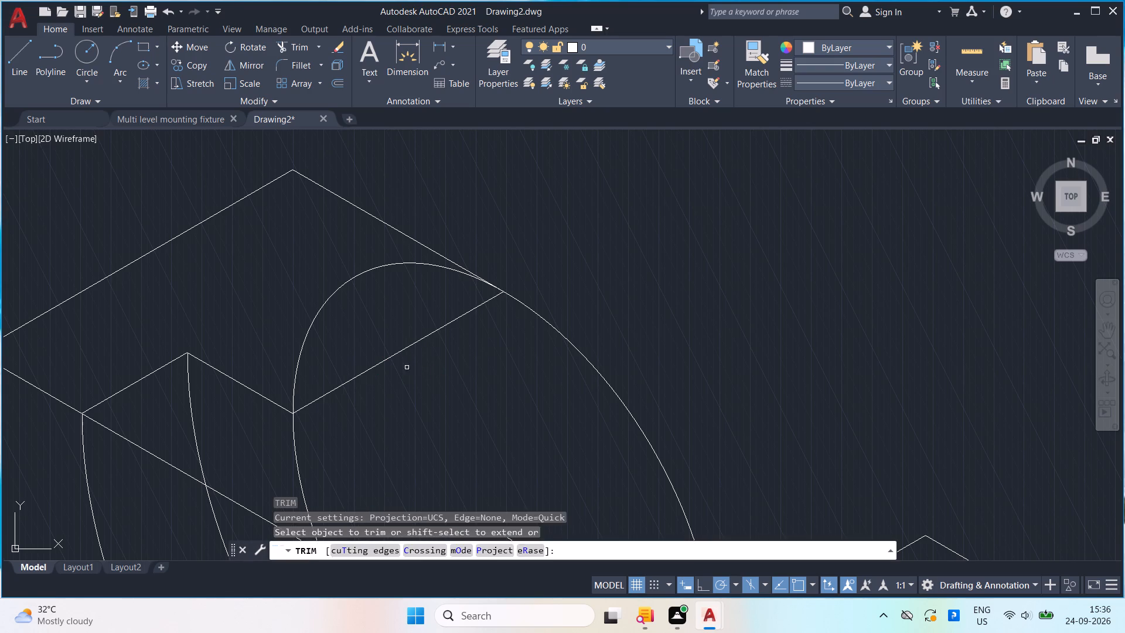
pyautogui.moveTo(367, 325); pyautogui.dragTo(336, 283)
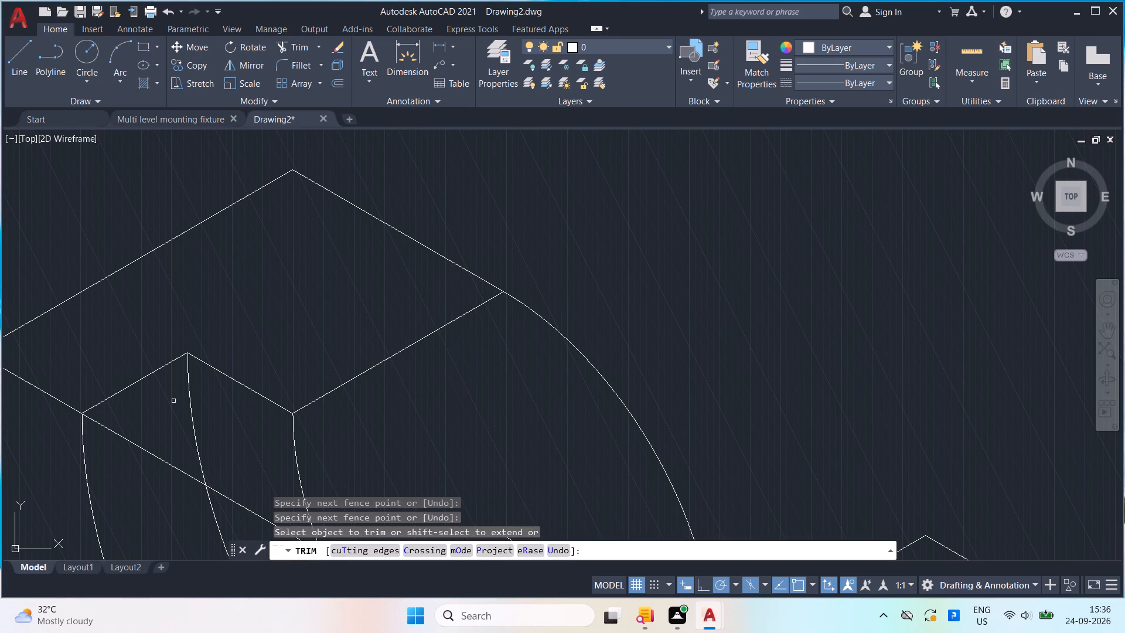
pyautogui.scroll(-1, 231, 388)
pyautogui.moveTo(548, 317); pyautogui.dragTo(502, 260, button='middle')
pyautogui.scroll(-1, 553, 301)
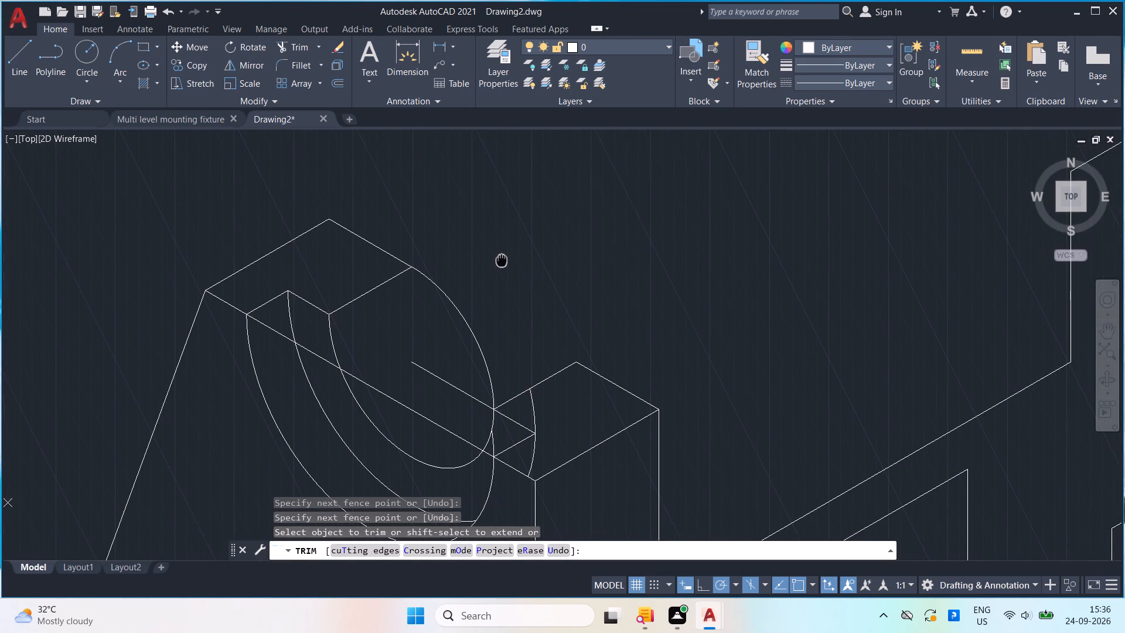
pyautogui.moveTo(502, 260); pyautogui.dragTo(500, 260, button='middle')
pyautogui.scroll(-1, 503, 283)
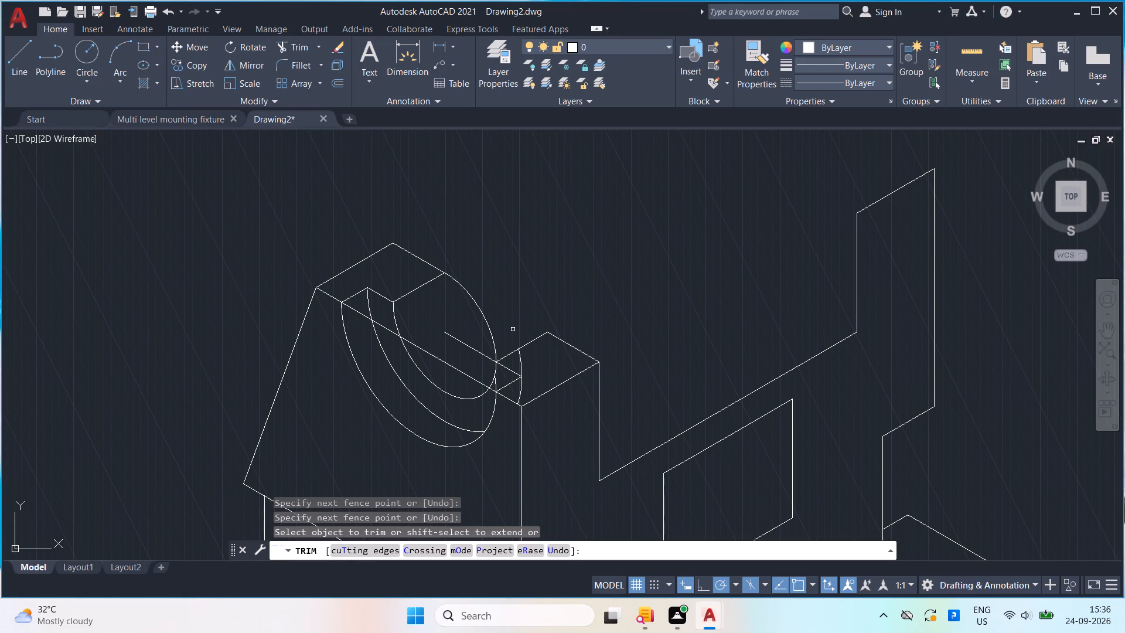
pyautogui.press('Escape')
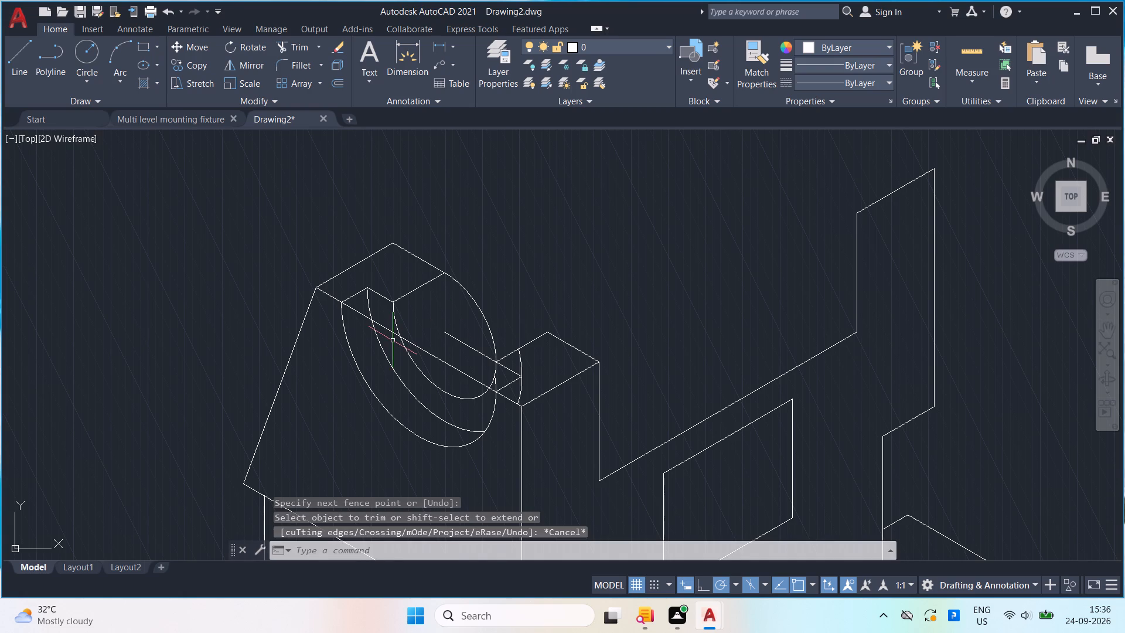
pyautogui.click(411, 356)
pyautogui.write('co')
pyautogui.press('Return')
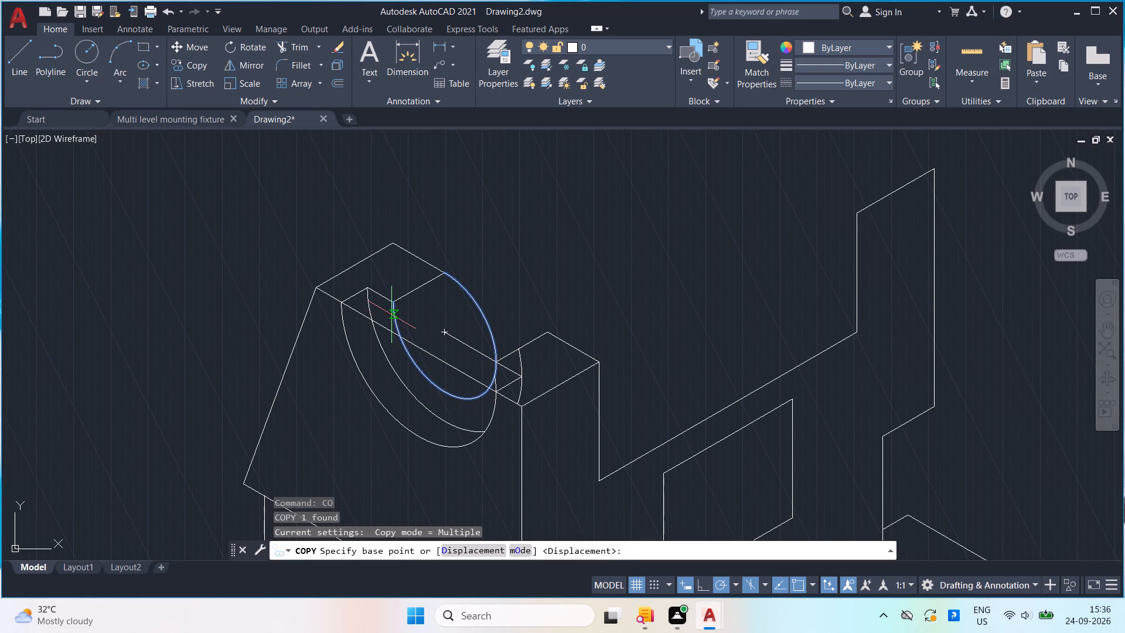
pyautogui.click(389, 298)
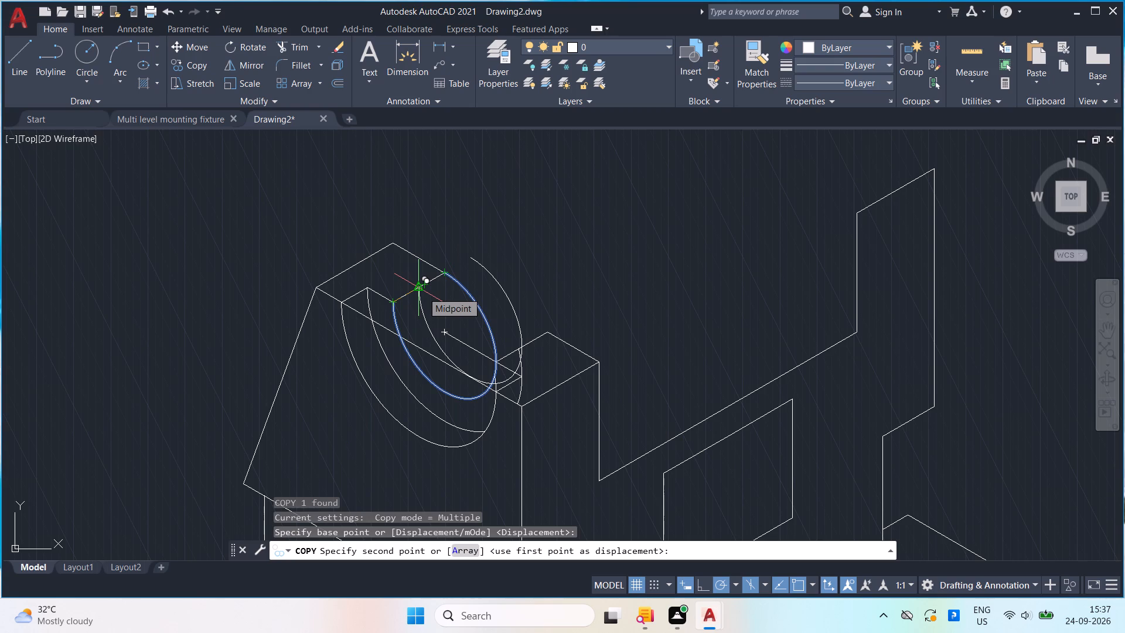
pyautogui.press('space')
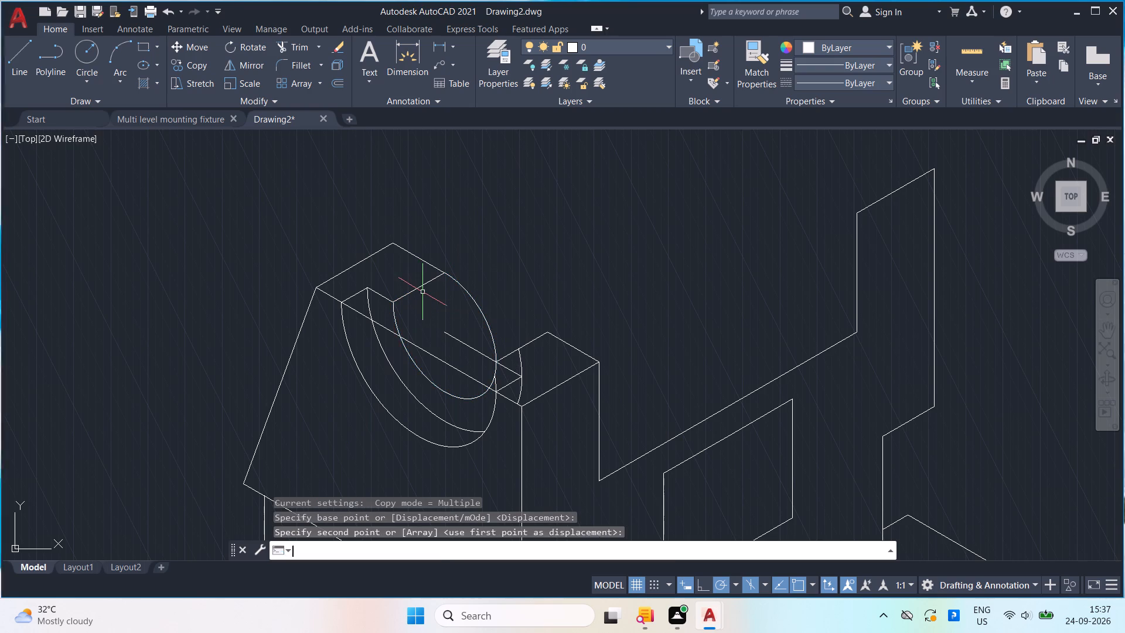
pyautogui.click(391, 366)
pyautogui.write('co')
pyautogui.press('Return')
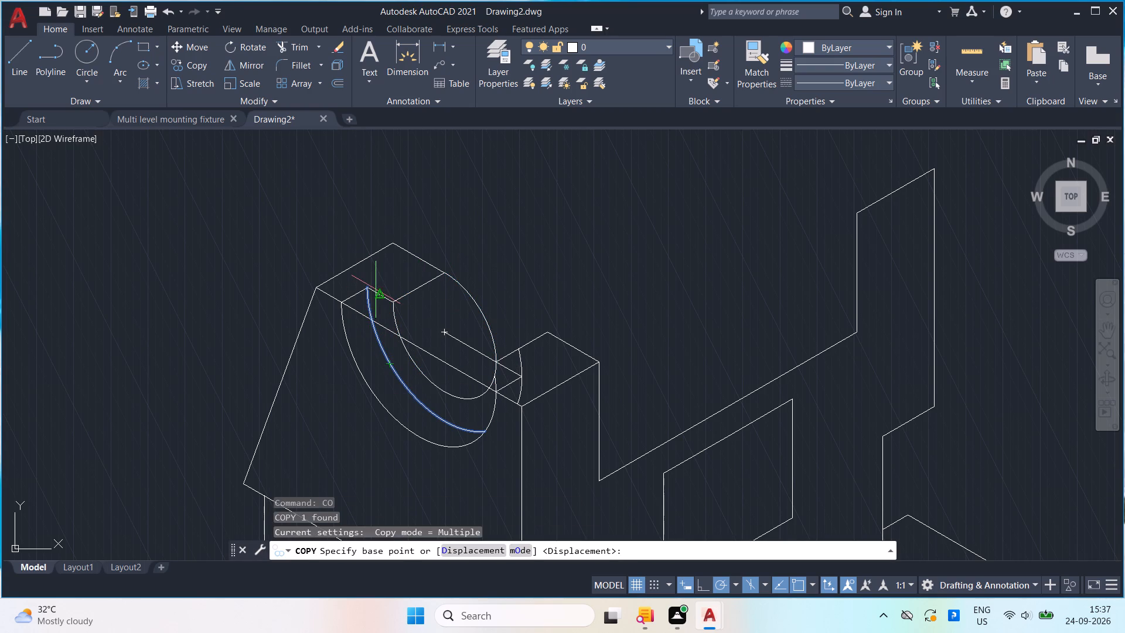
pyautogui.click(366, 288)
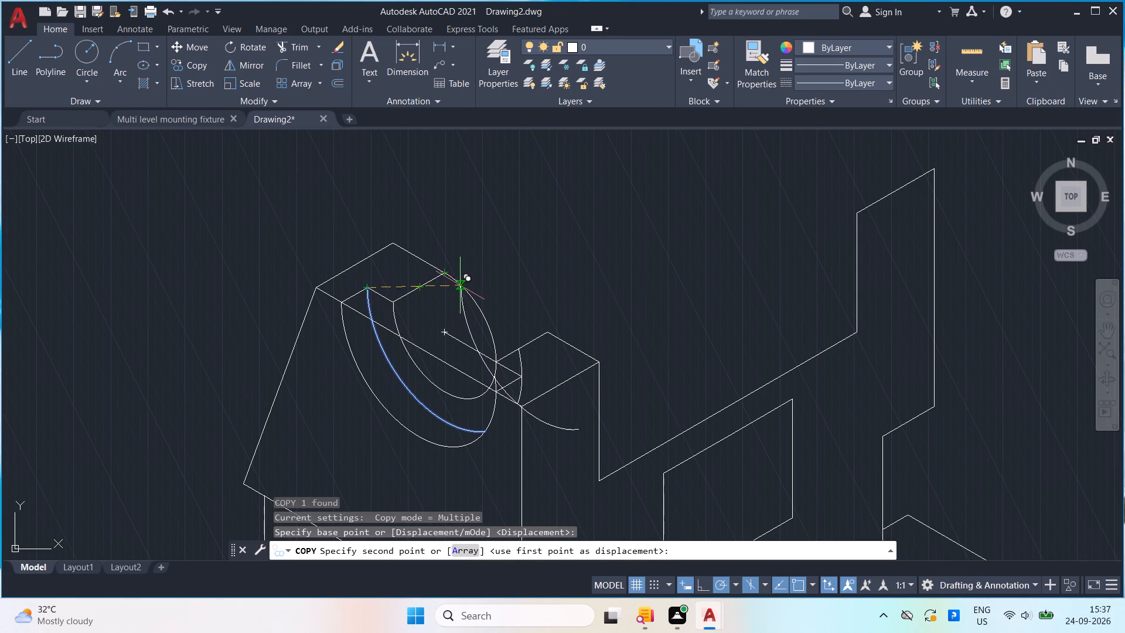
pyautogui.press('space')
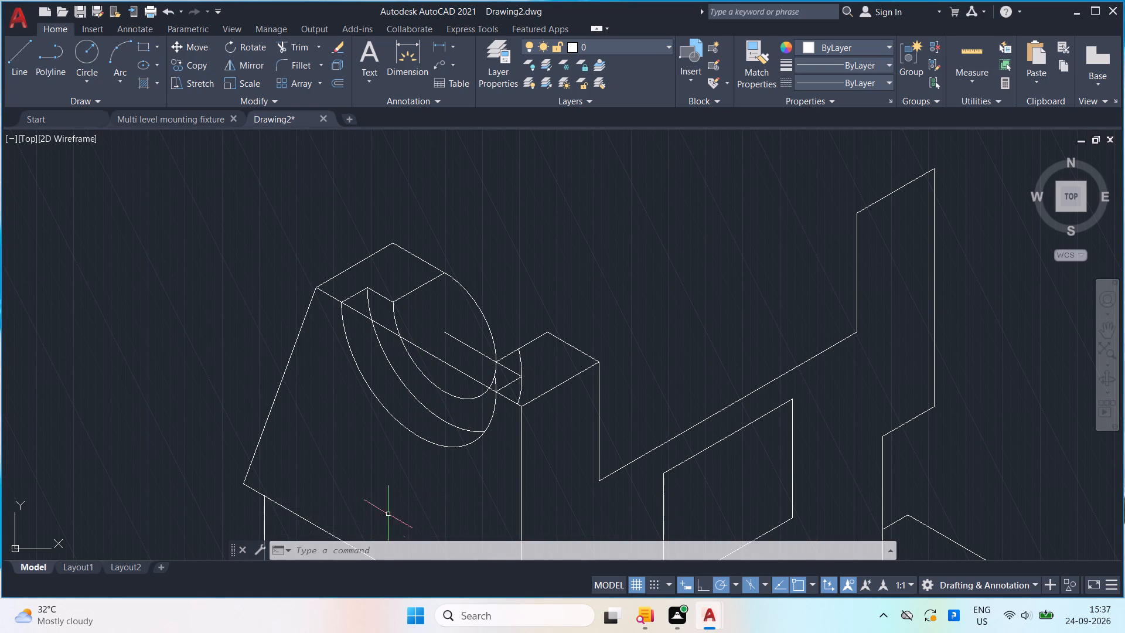
# Copy the small ellipse's arc from its upper near end to the copied edge's far end on the rear top edge.
pyautogui.click(451, 393)
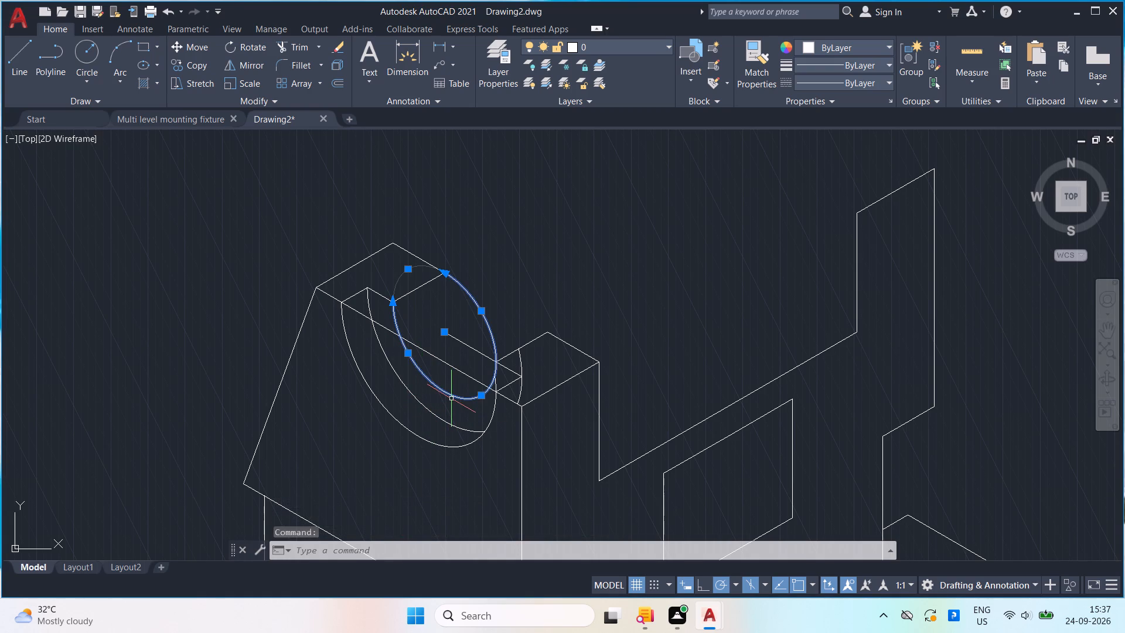
pyautogui.write('co')
pyautogui.press('Return')
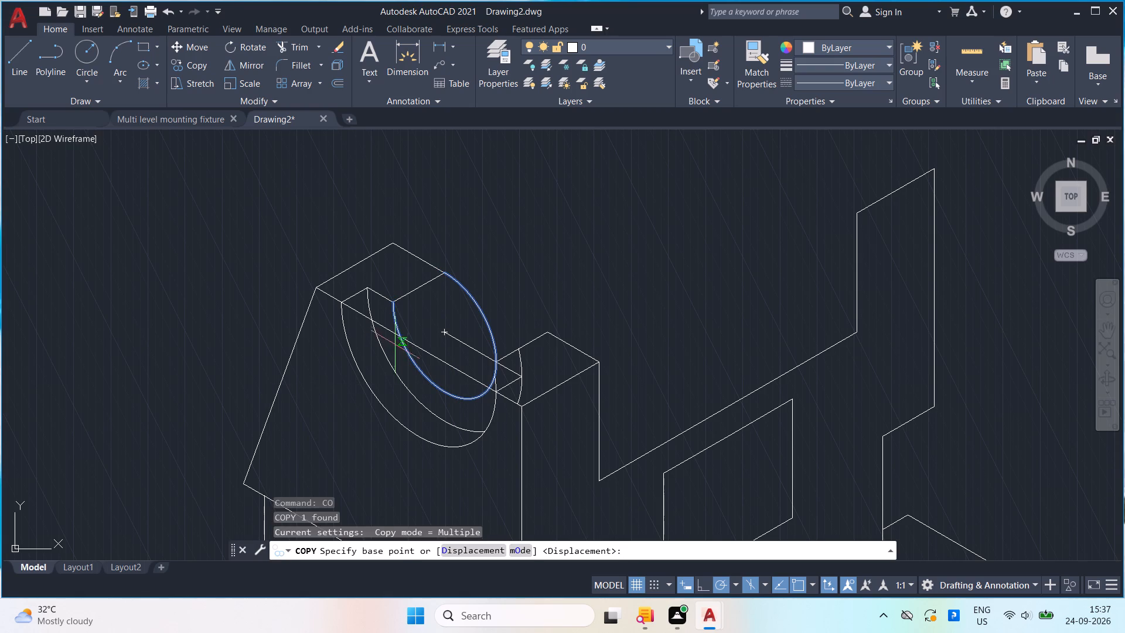
pyautogui.click(393, 298)
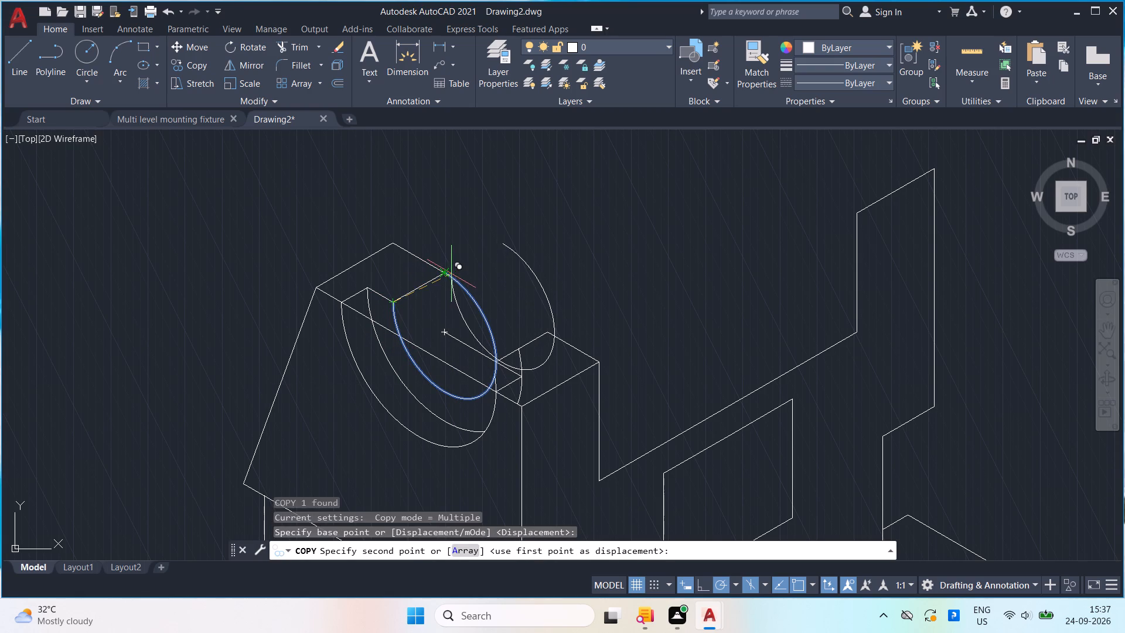
pyautogui.click(444, 271)
pyautogui.press('space')
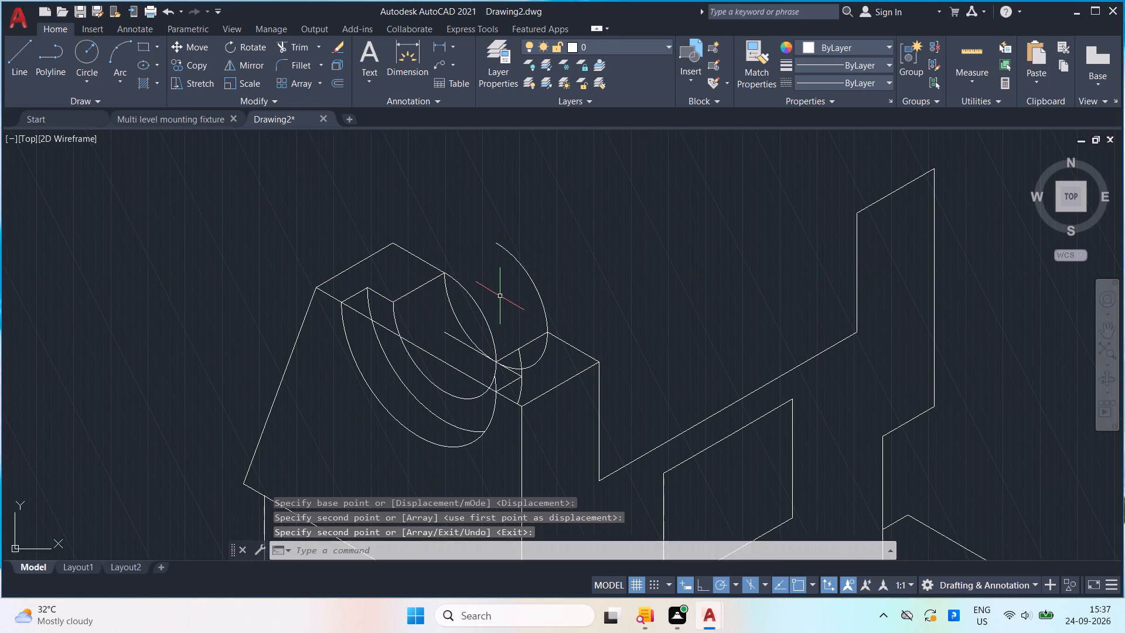
# Trim the line from the small ellipse's centre to the near post and the original small arc between rear top edge and post.
pyautogui.press('t')
pyautogui.press('r')
pyautogui.press('Return')
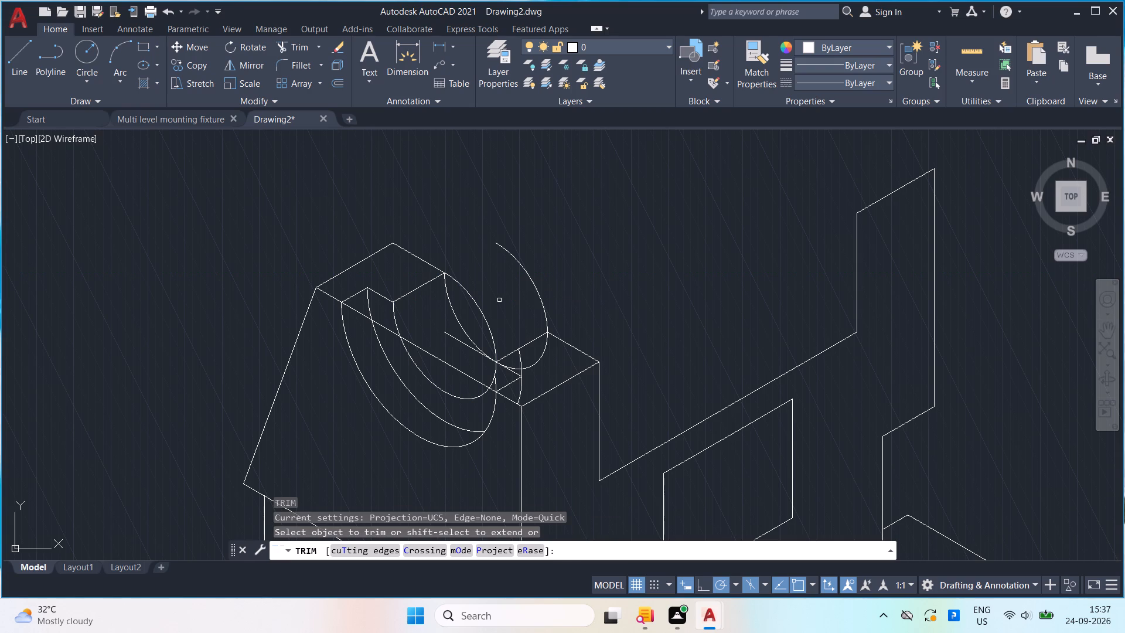
pyautogui.scroll(1, 397, 367)
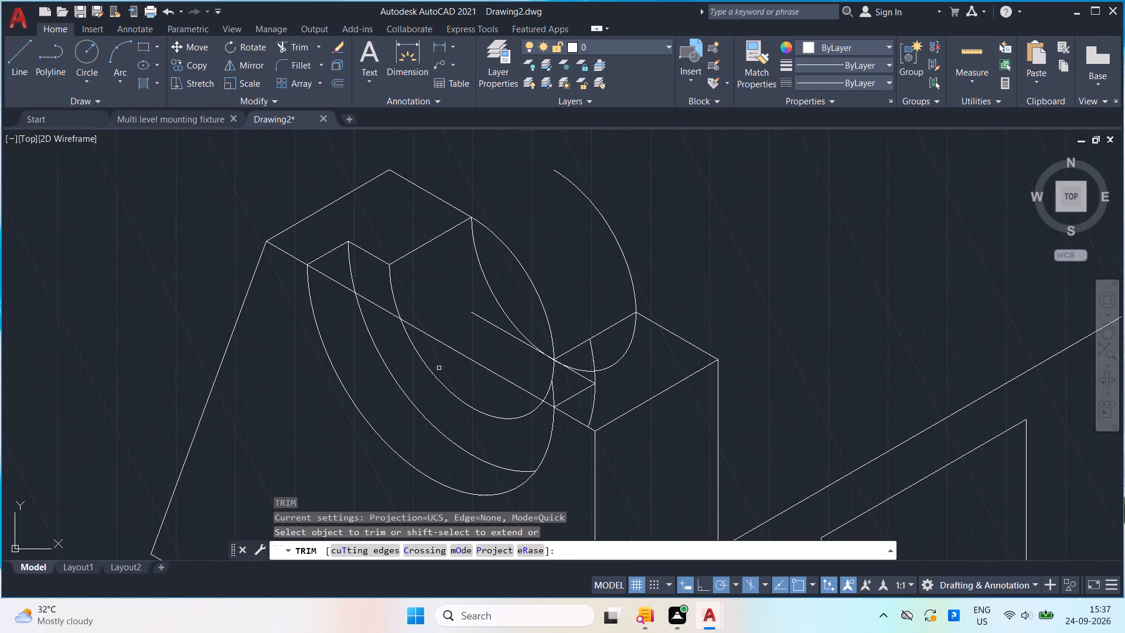
pyautogui.moveTo(496, 346); pyautogui.dragTo(489, 315)
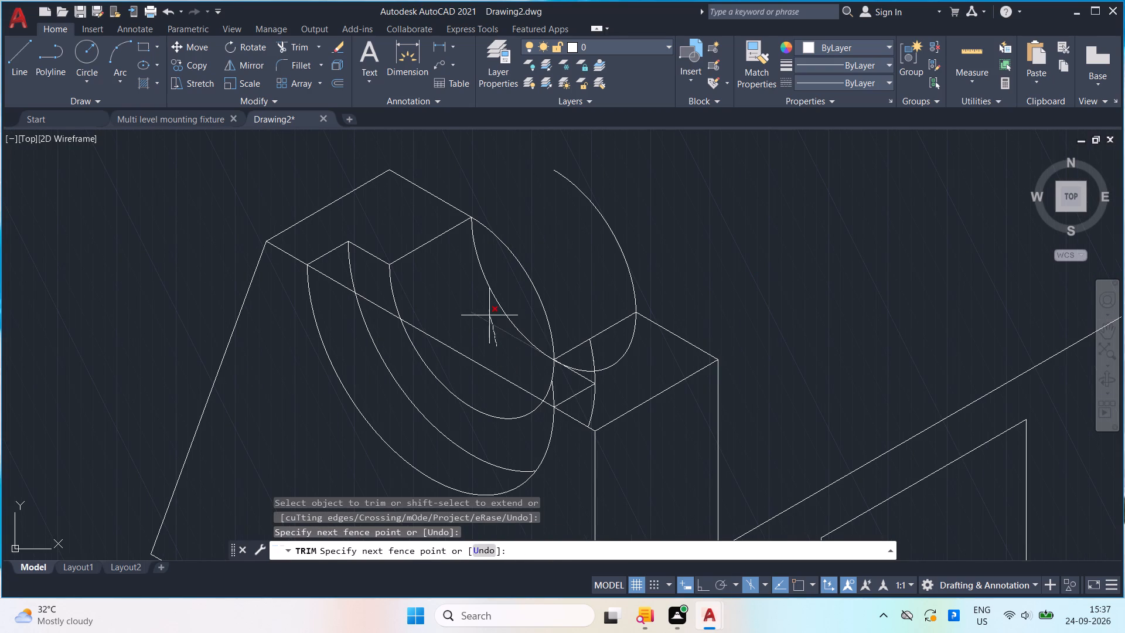
pyautogui.moveTo(489, 315); pyautogui.dragTo(489, 312)
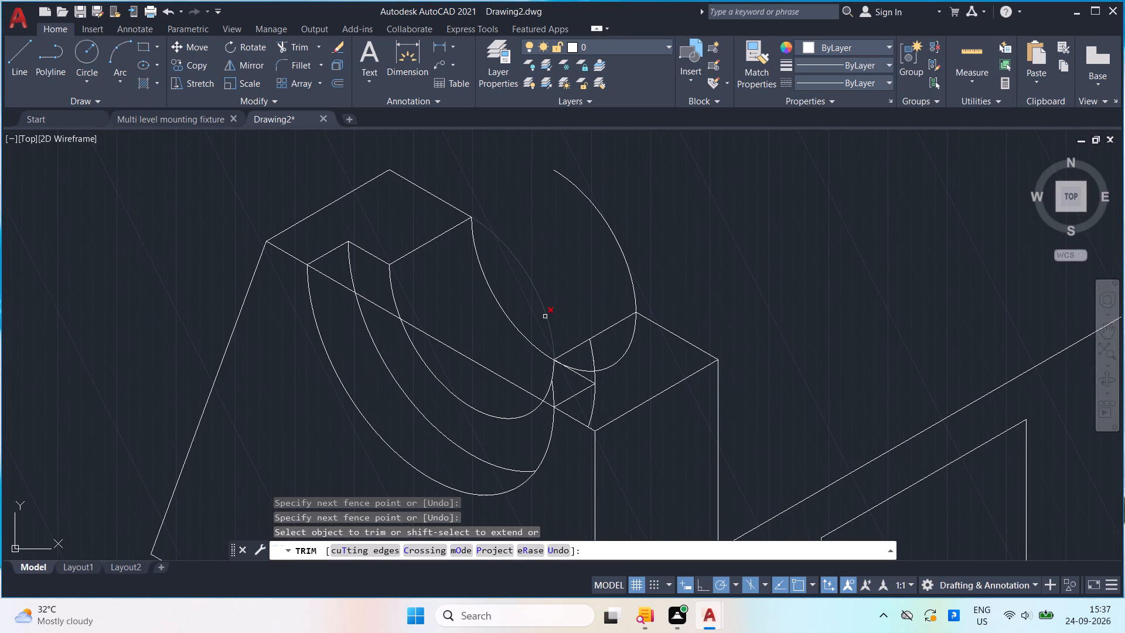
pyautogui.moveTo(530, 312); pyautogui.dragTo(536, 266)
# Trim the leftover ellipse arc segments above and across the near post's top face and around its small V-shaped notch.
pyautogui.moveTo(569, 285); pyautogui.dragTo(732, 246)
pyautogui.scroll(1, 593, 386)
pyautogui.moveTo(616, 384); pyautogui.dragTo(629, 328)
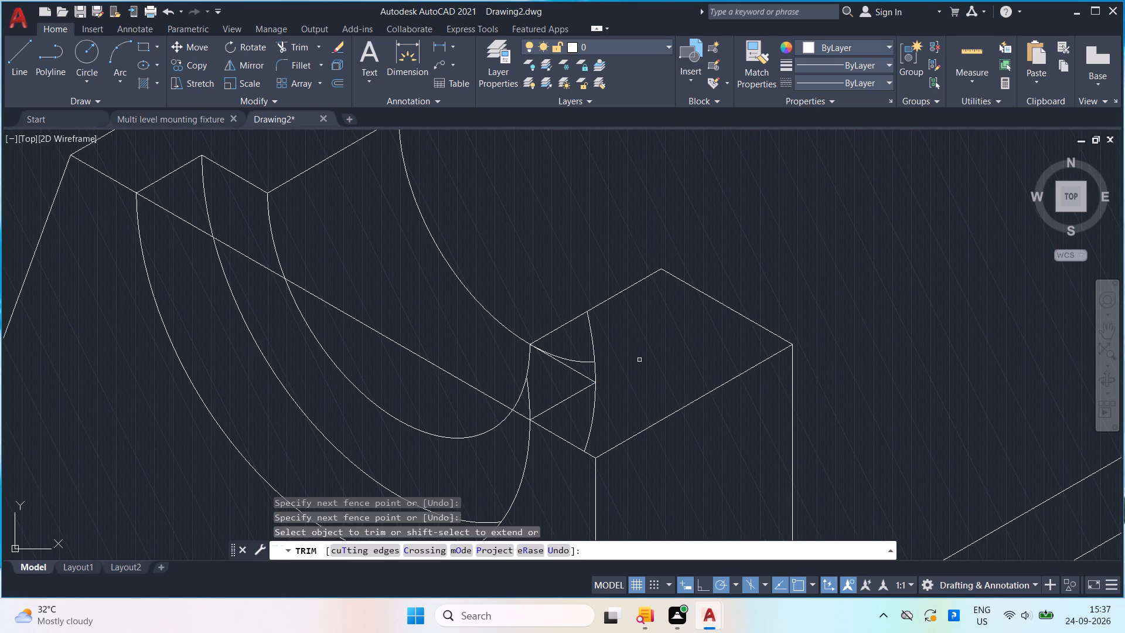
pyautogui.moveTo(627, 369); pyautogui.dragTo(589, 366)
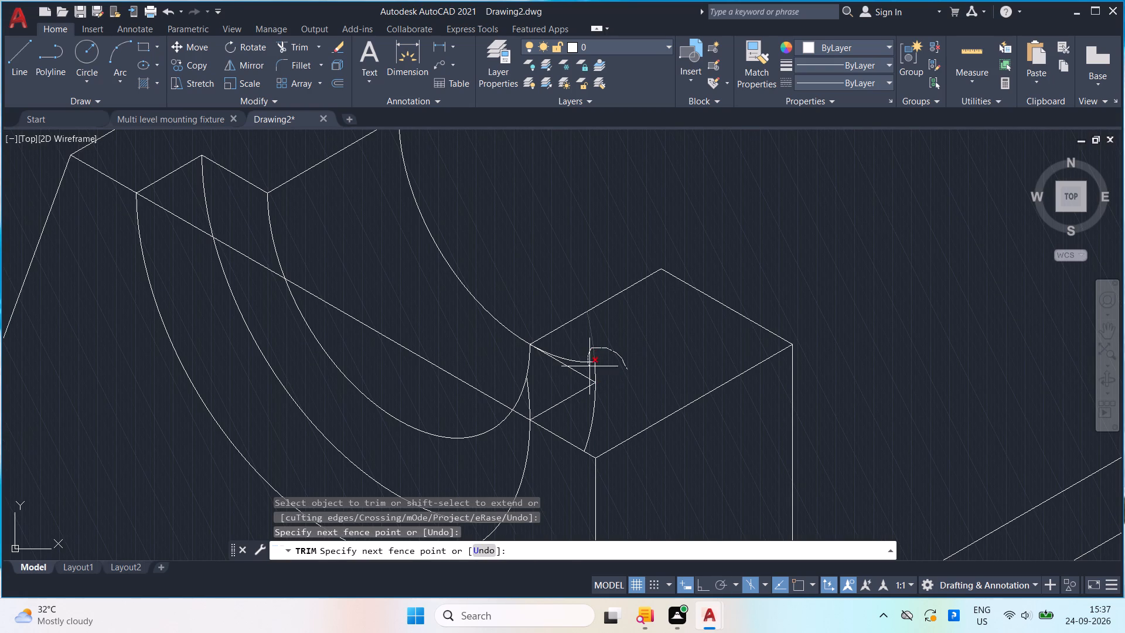
pyautogui.moveTo(589, 366); pyautogui.dragTo(576, 412)
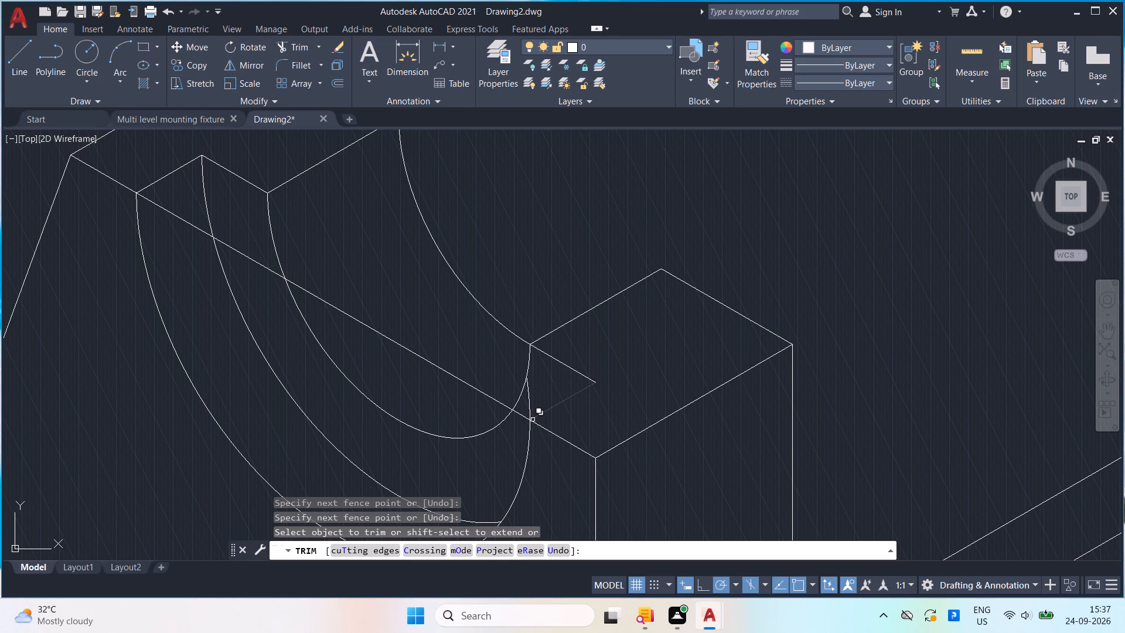
pyautogui.scroll(2, 498, 423)
pyautogui.moveTo(572, 379); pyautogui.dragTo(602, 353)
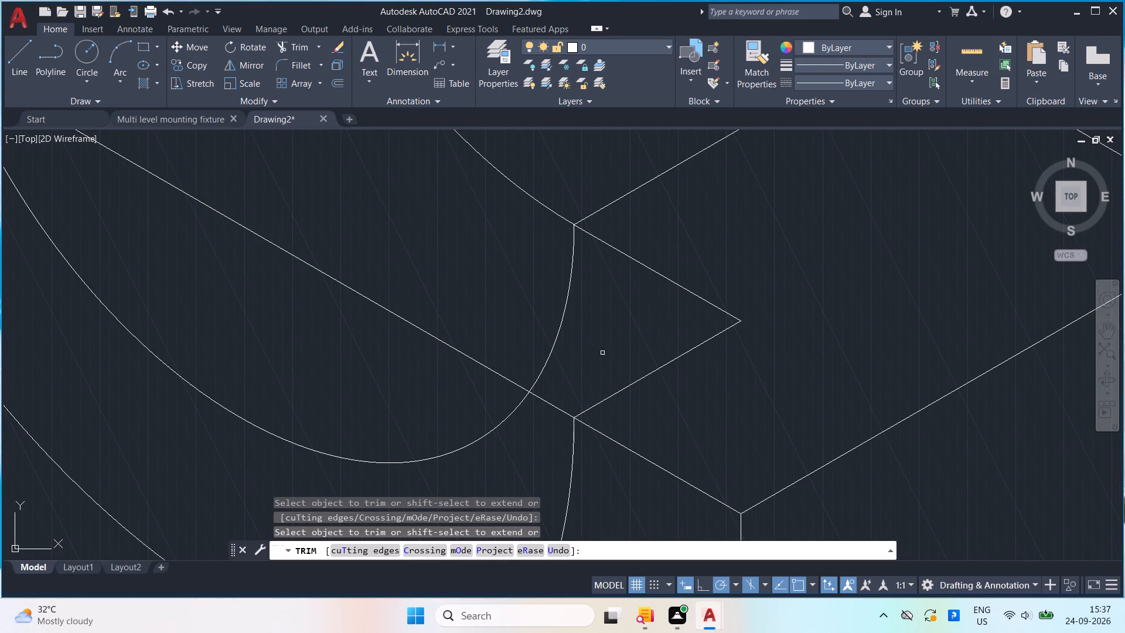
pyautogui.moveTo(602, 353); pyautogui.dragTo(605, 352)
# Trim the straight front top edge across the stepped rounded recess, including the short stub beside the near post's notch.
pyautogui.scroll(-2, 588, 386)
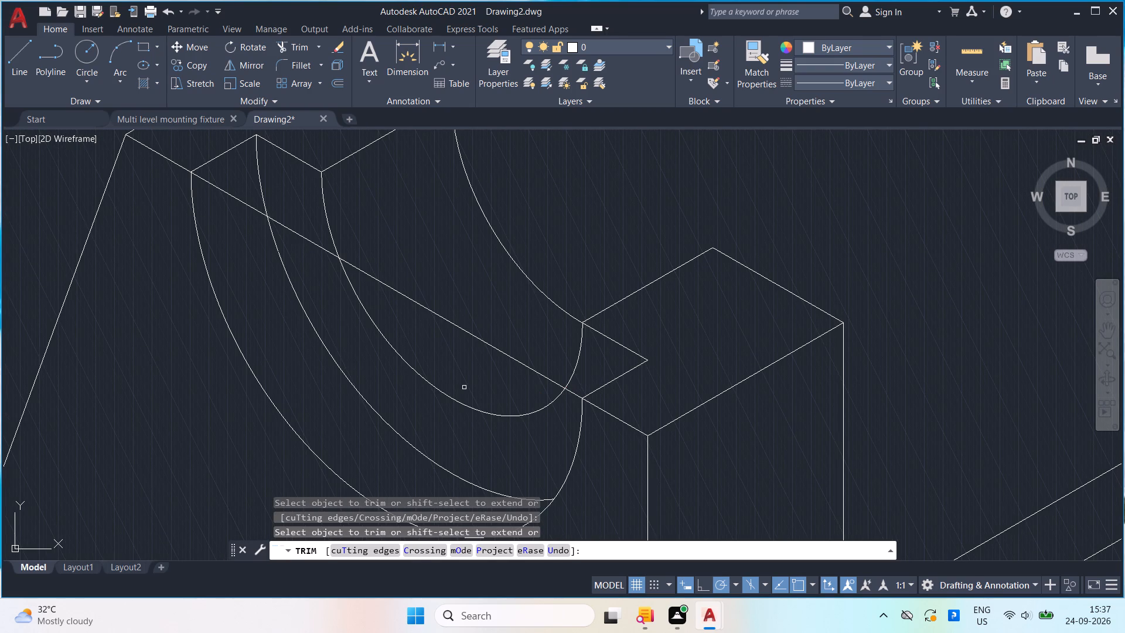
pyautogui.moveTo(471, 361); pyautogui.dragTo(466, 308)
pyautogui.moveTo(323, 283); pyautogui.dragTo(299, 208)
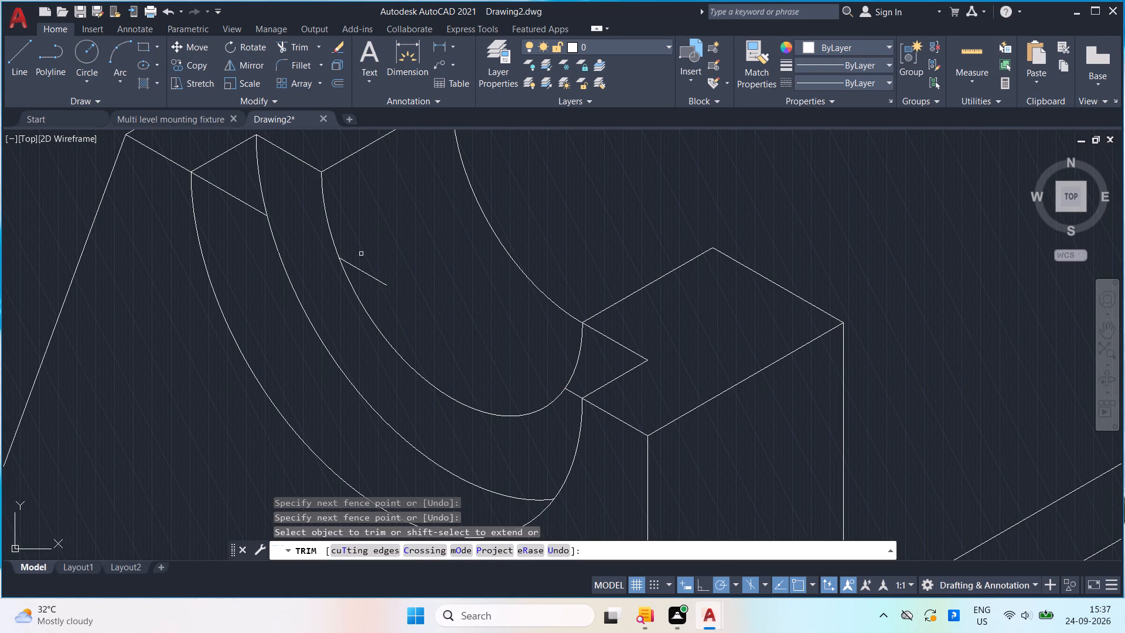
pyautogui.moveTo(365, 261); pyautogui.dragTo(404, 302)
pyautogui.moveTo(247, 230); pyautogui.dragTo(236, 183)
pyautogui.scroll(-1, 289, 259)
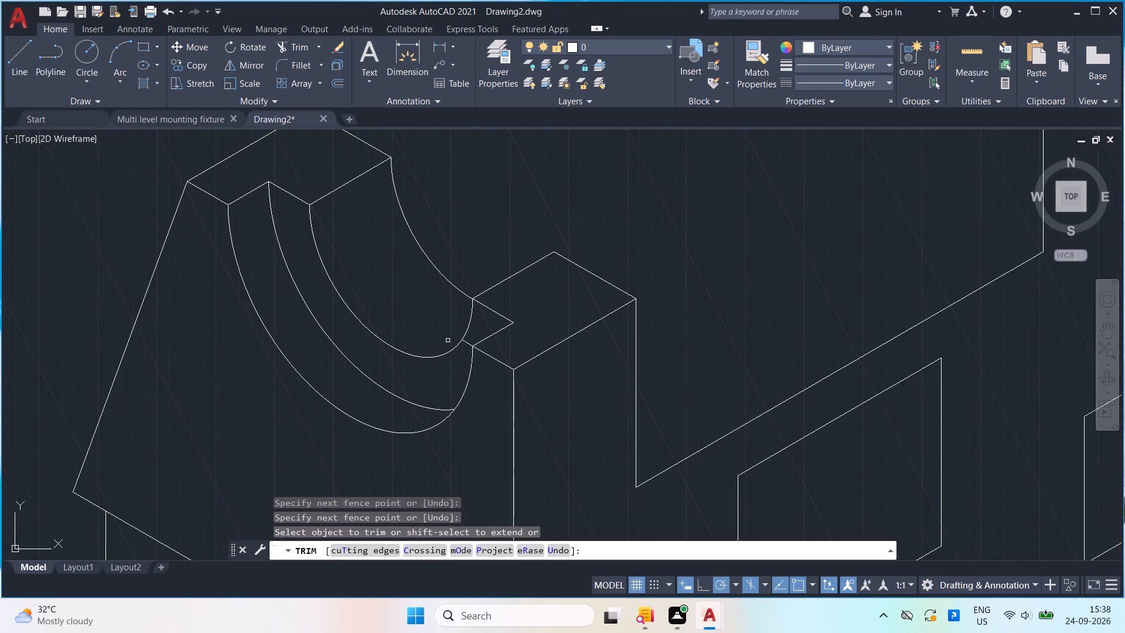
pyautogui.scroll(2, 506, 391)
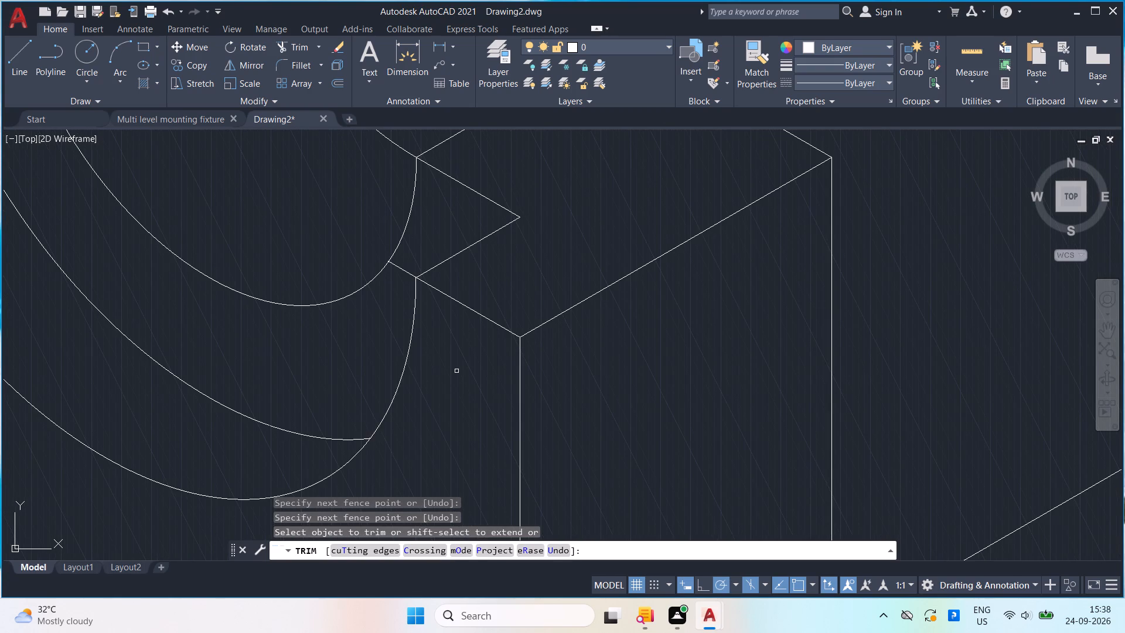
pyautogui.moveTo(388, 312); pyautogui.dragTo(418, 267)
pyautogui.scroll(-2, 476, 301)
pyautogui.scroll(-2, 652, 360)
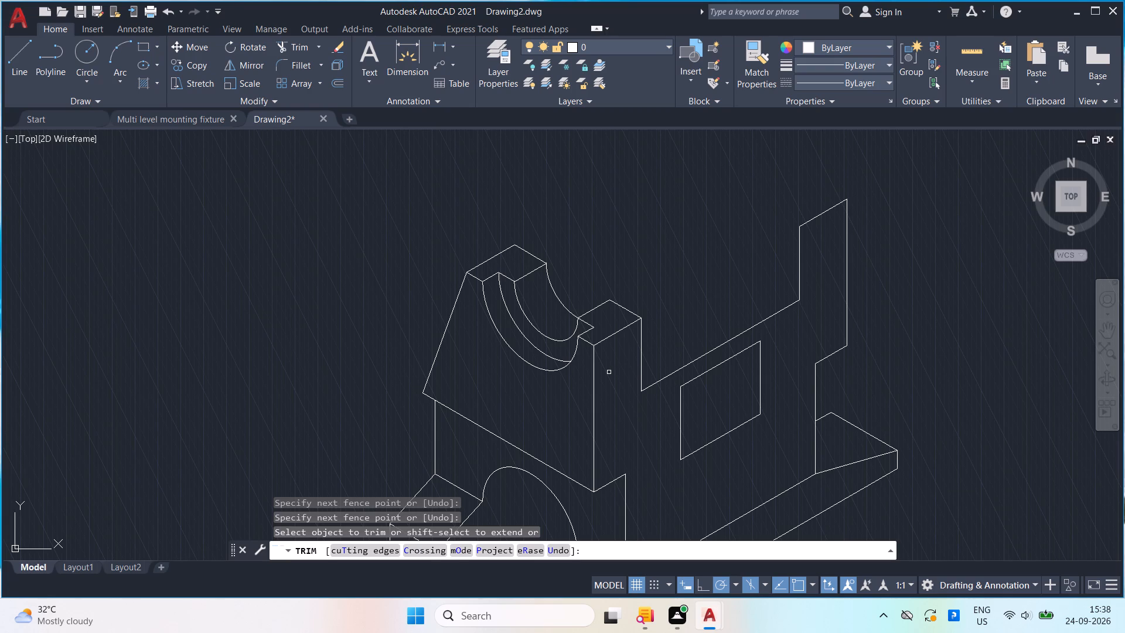
pyautogui.press('Escape')
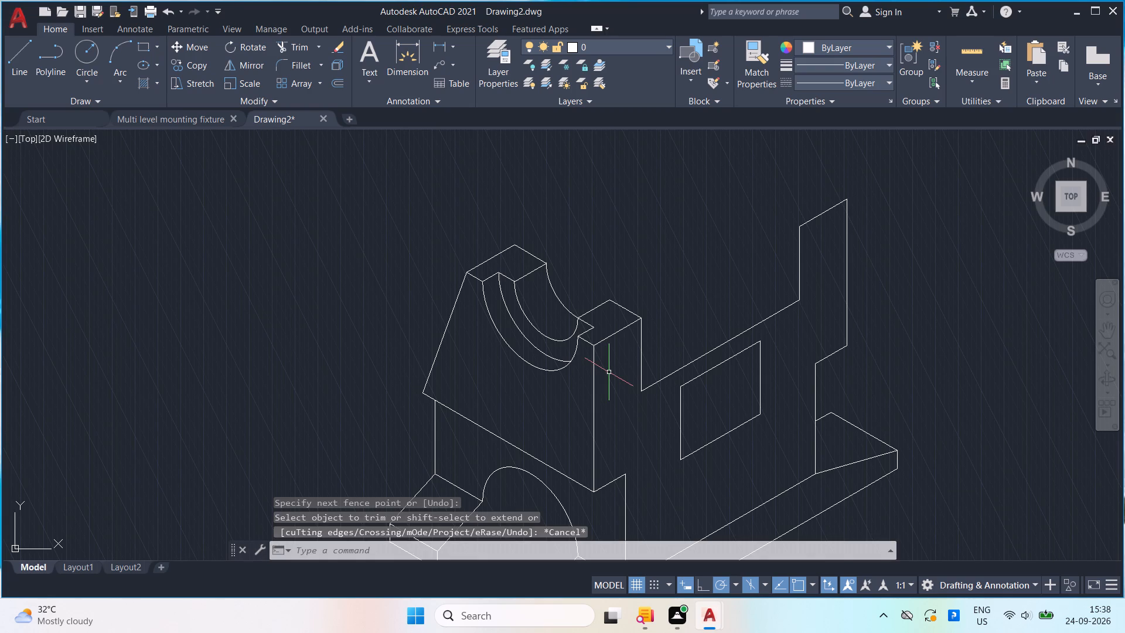
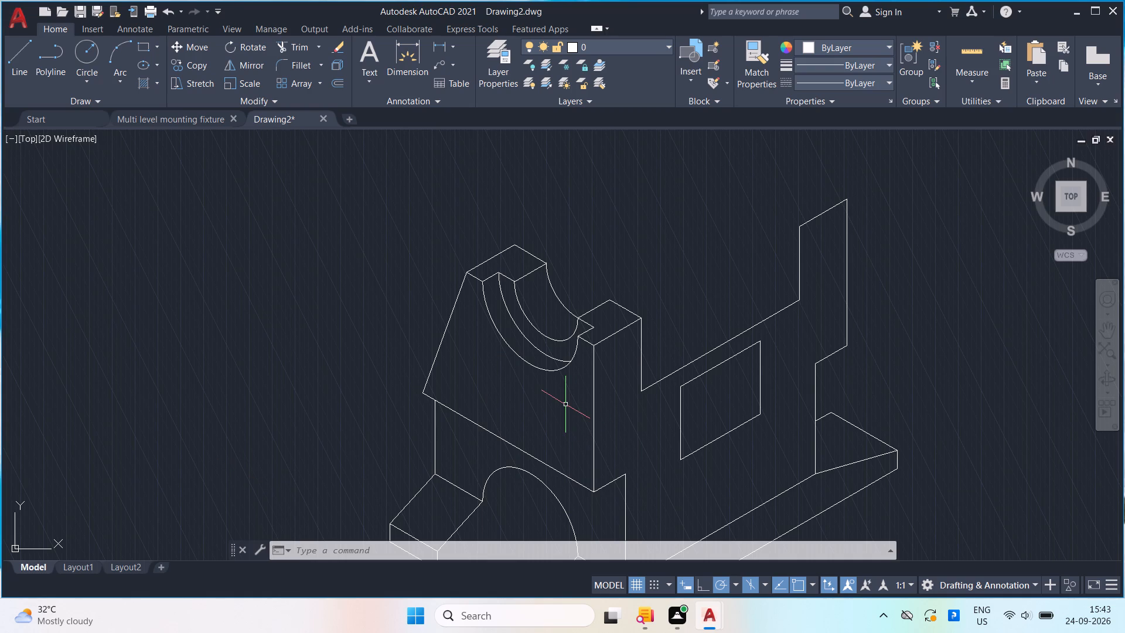
# Measure trial distances from the near post's front vertical edge across the slanted face, and from the windowed wall to the post.
pyautogui.moveTo(564, 397); pyautogui.dragTo(551, 367, button='middle')
pyautogui.scroll(1, 551, 367)
pyautogui.scroll(-1, 555, 368)
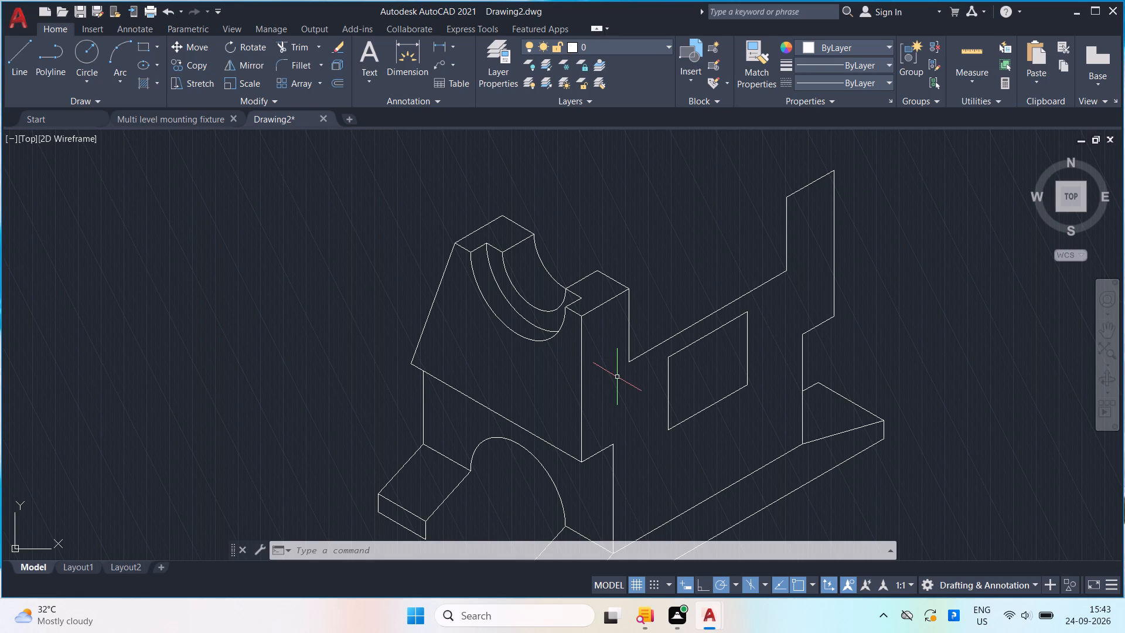
pyautogui.click(992, 80)
pyautogui.click(980, 113)
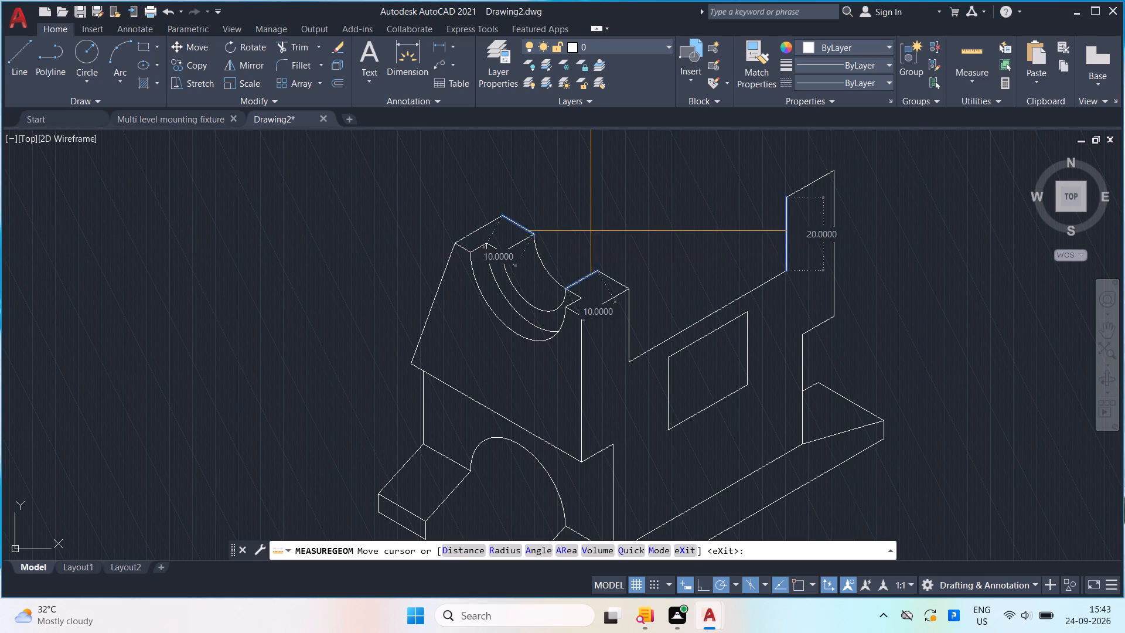
pyautogui.click(969, 75)
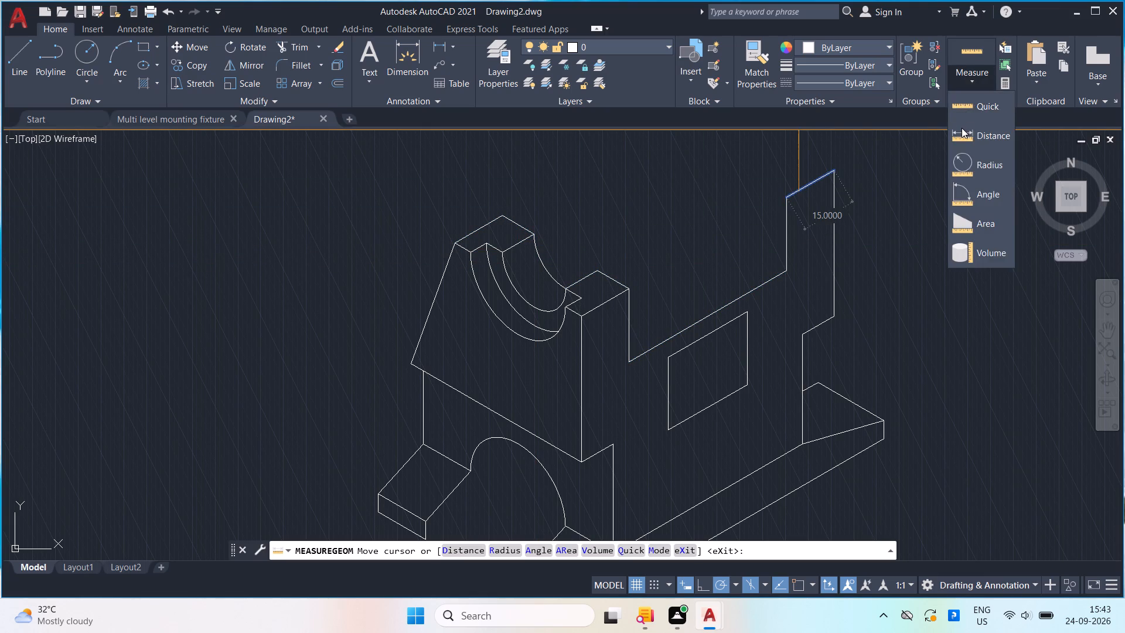
pyautogui.click(962, 128)
pyautogui.click(578, 402)
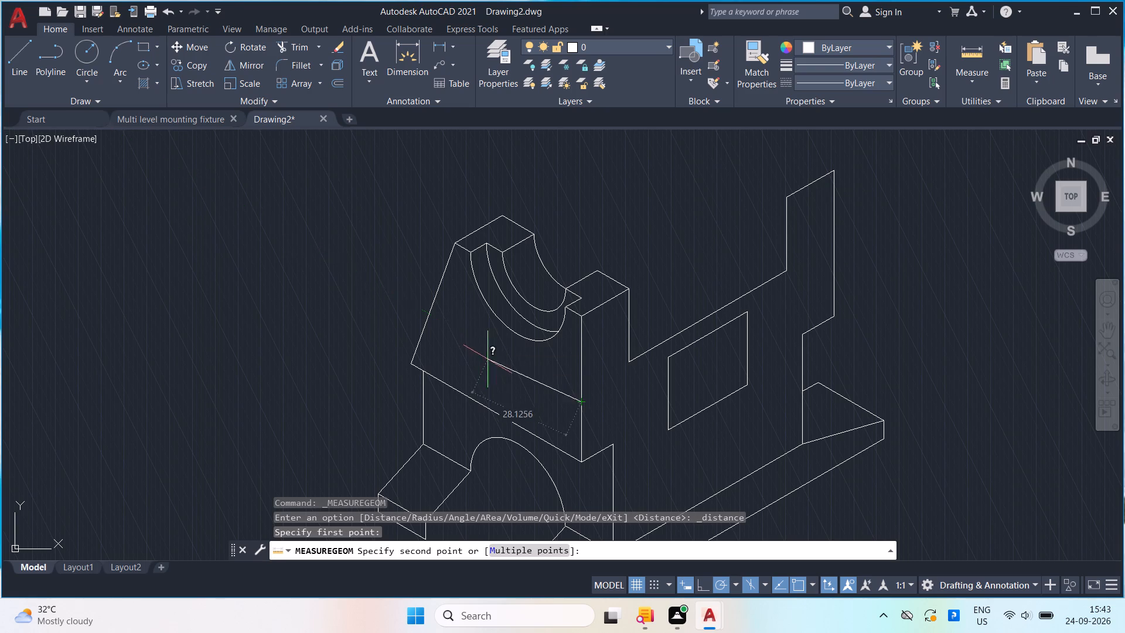
pyautogui.press('space')
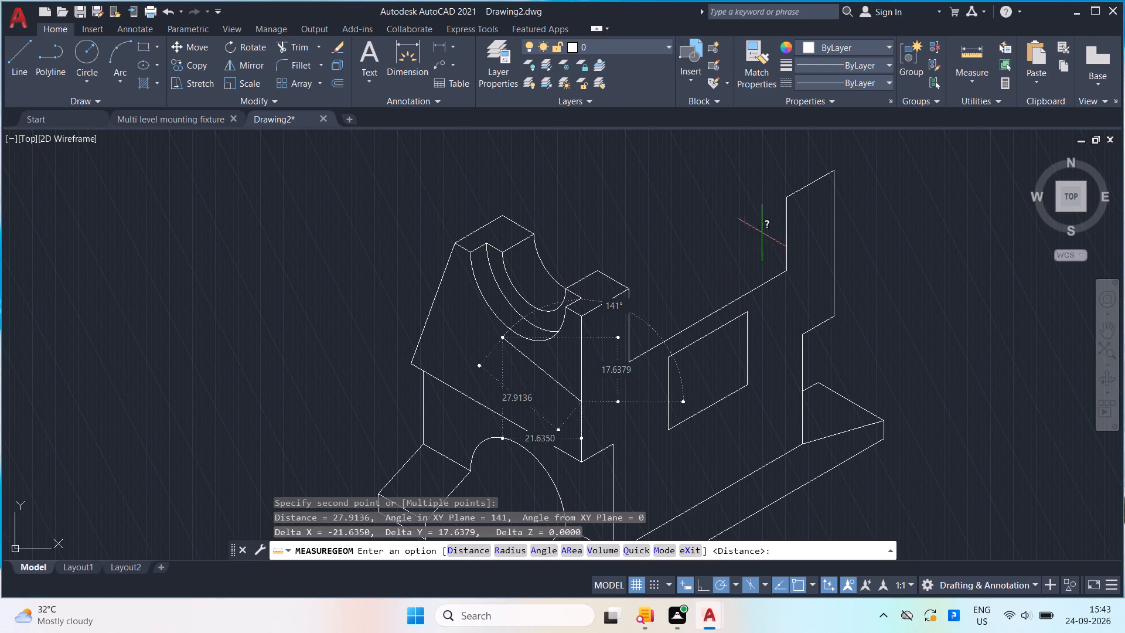
pyautogui.press('space')
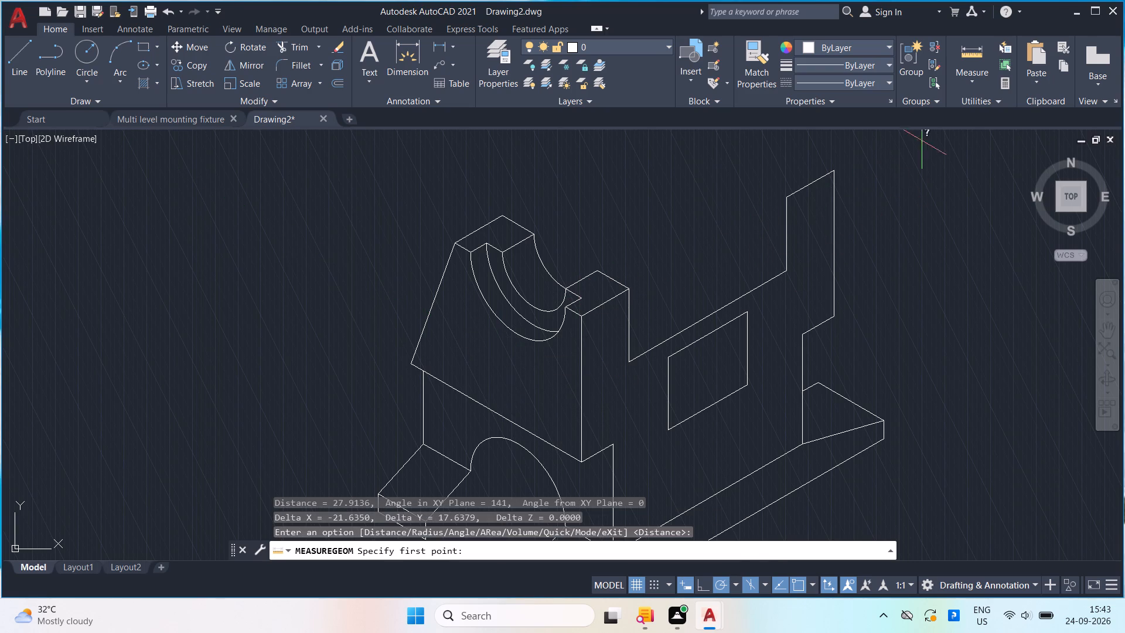
pyautogui.click(964, 84)
pyautogui.click(961, 130)
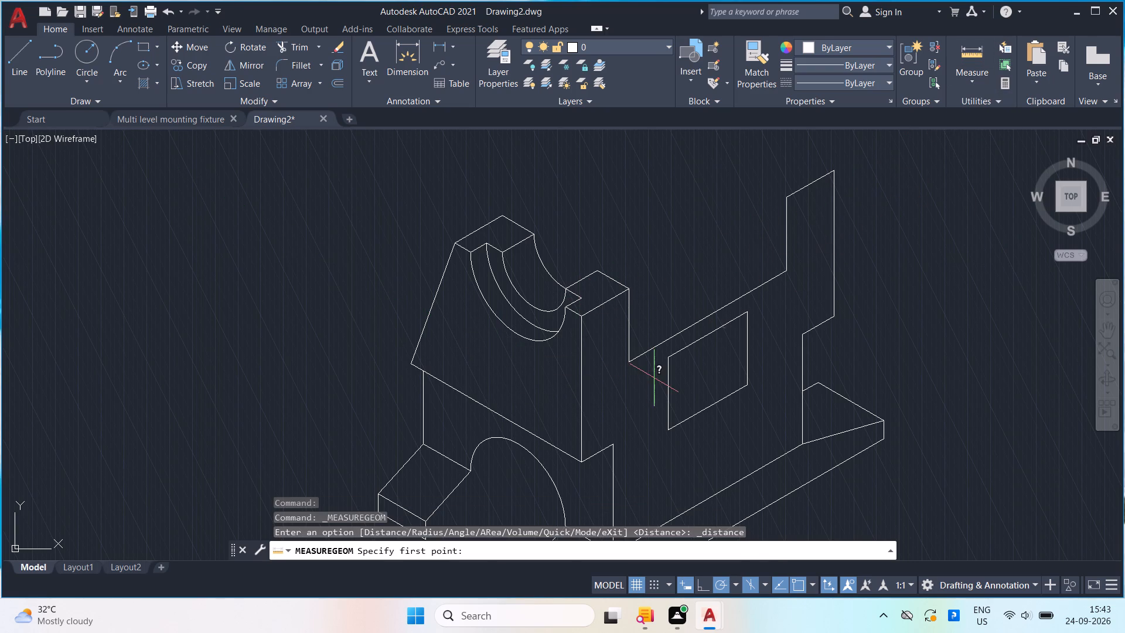
pyautogui.click(653, 379)
pyautogui.click(586, 329)
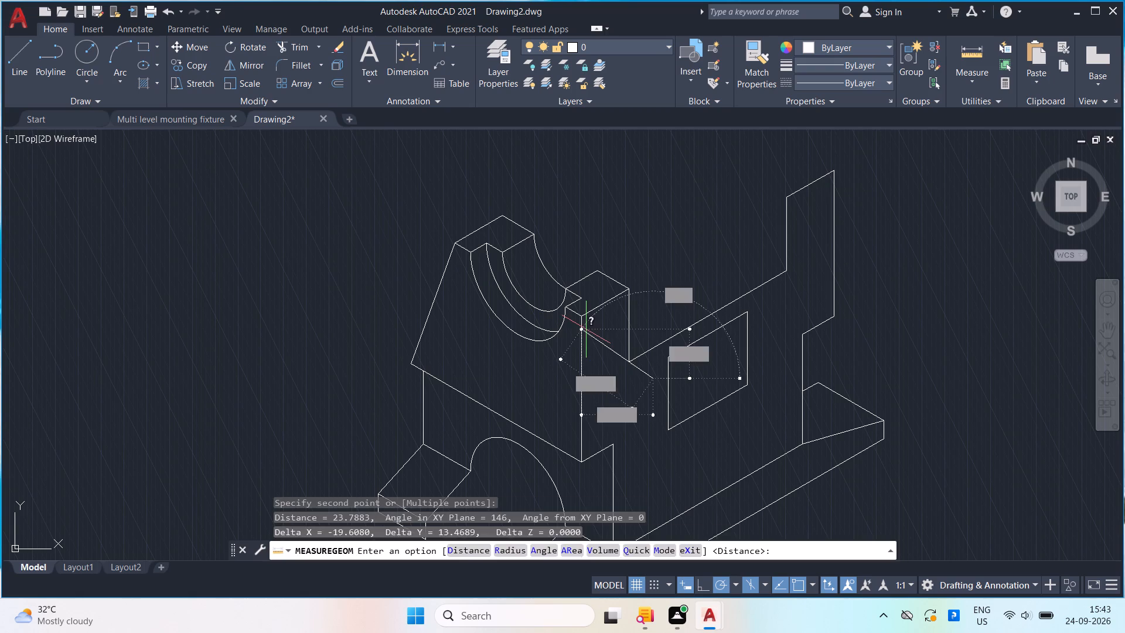
pyautogui.press('Escape')
# Measure the distance along the rear top edge from the near post's outer corner to the slanted end's far corner.
pyautogui.click(959, 79)
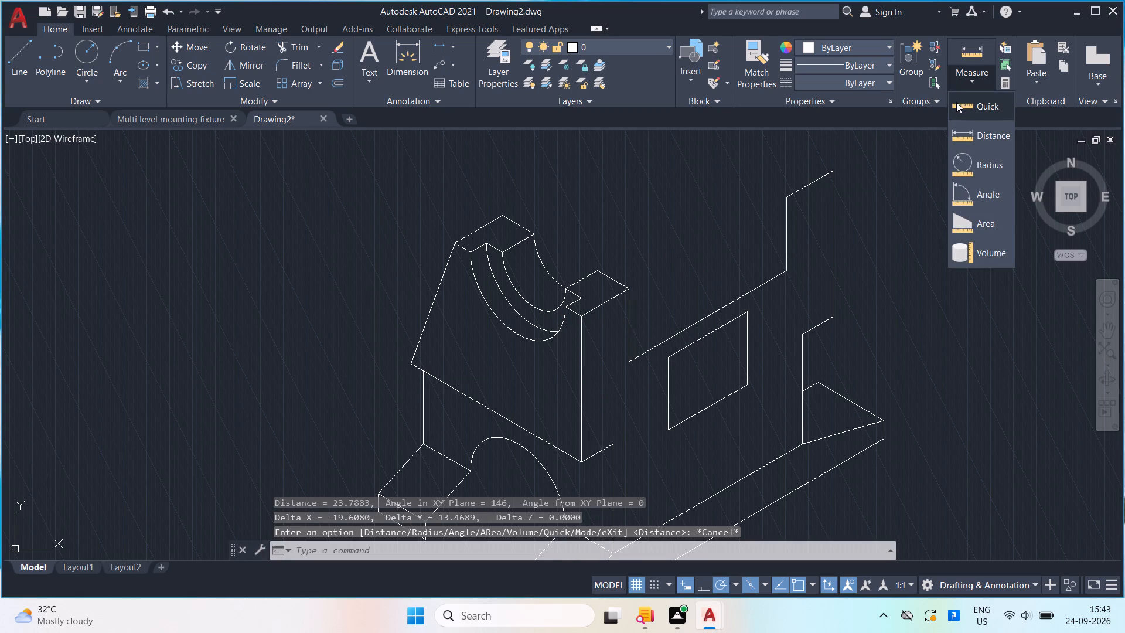
pyautogui.click(956, 124)
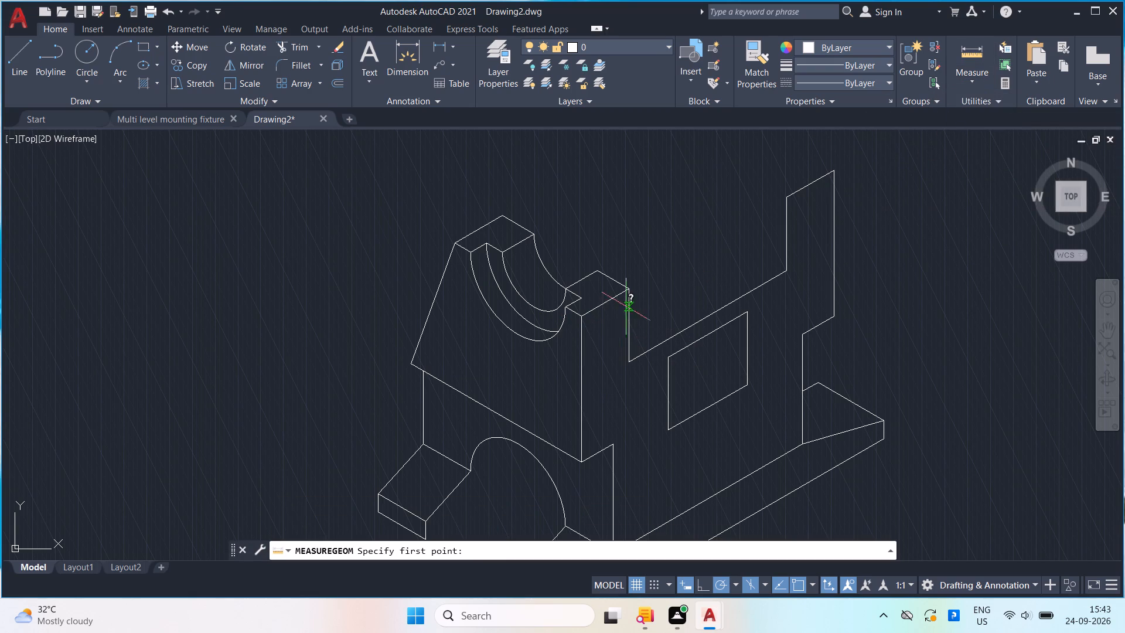
pyautogui.click(629, 291)
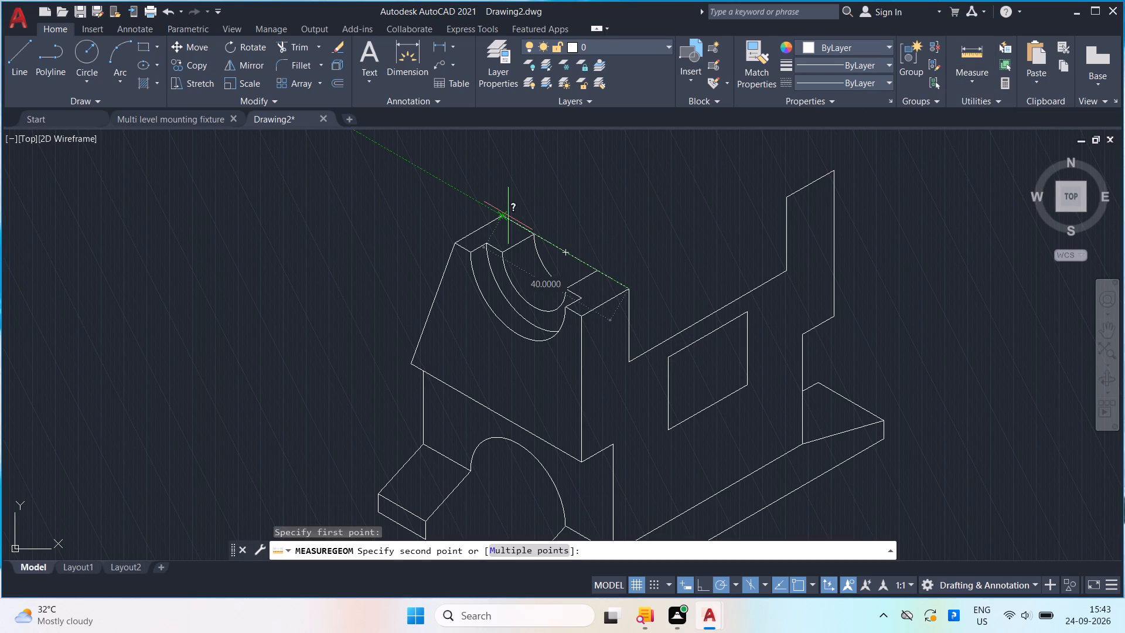
pyautogui.press('space')
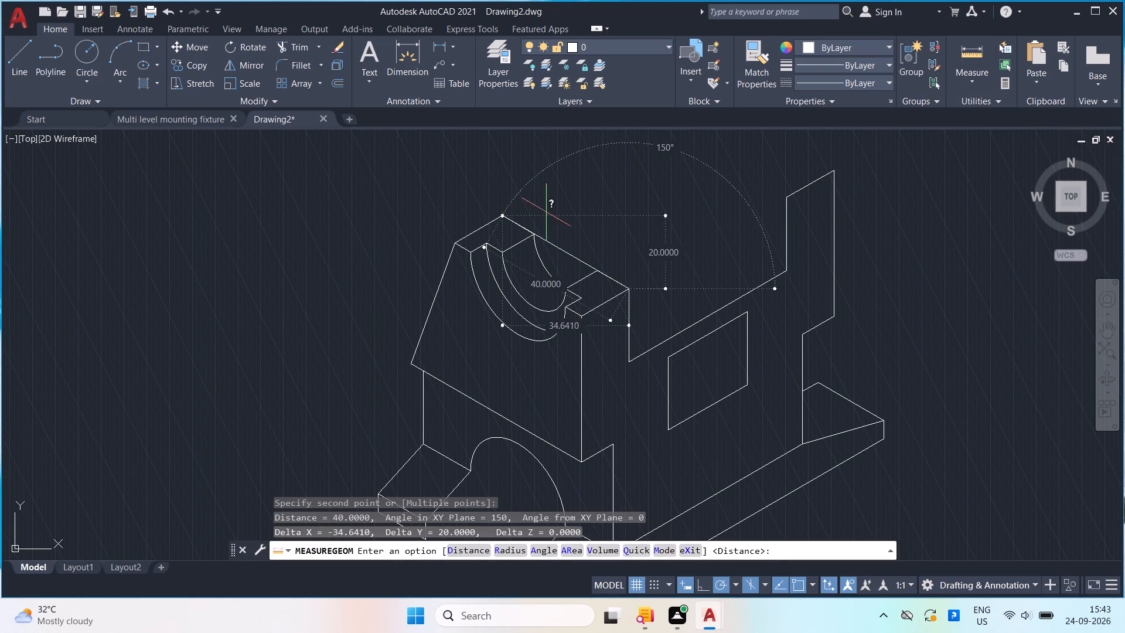
pyautogui.press('Escape')
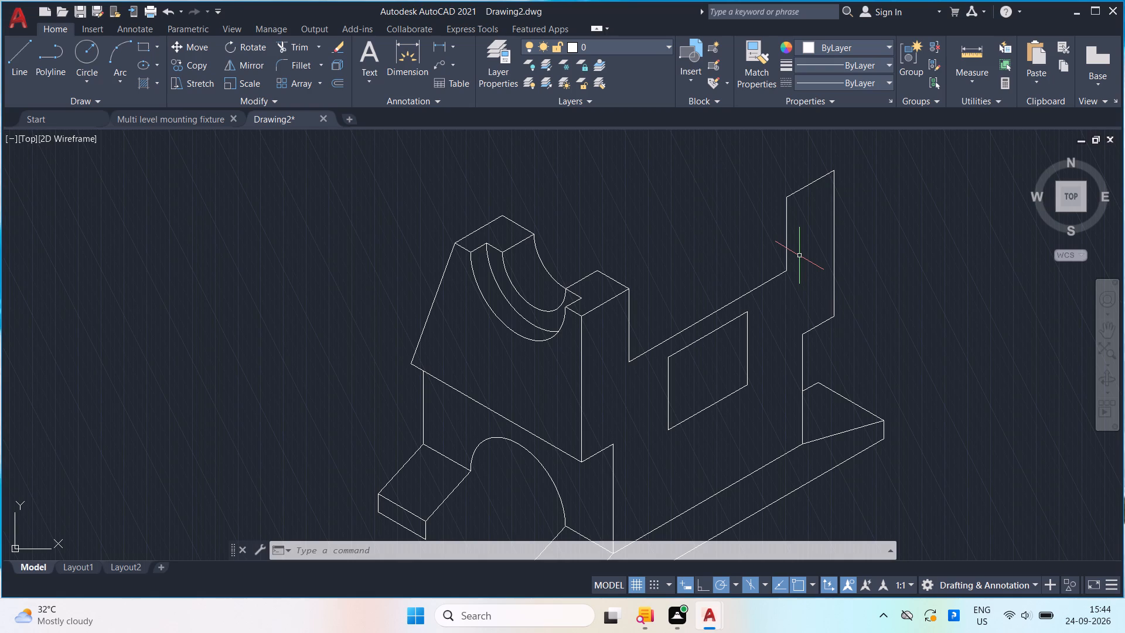
# Turn off the drawing grid display.
pyautogui.press('F7')
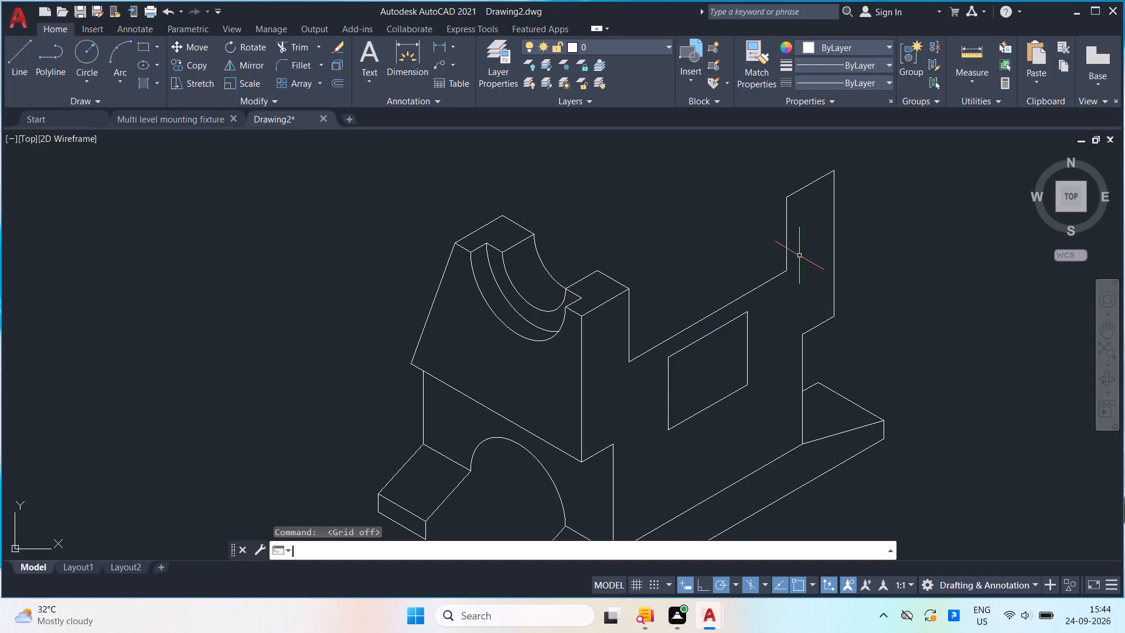
pyautogui.press('F7')
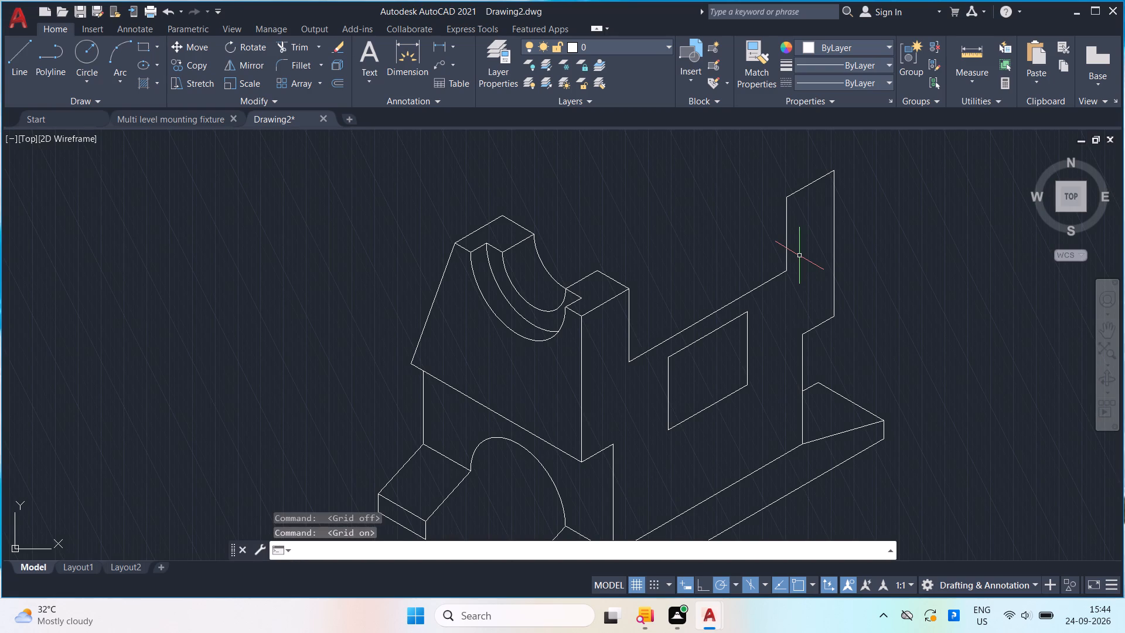
pyautogui.press('F7')
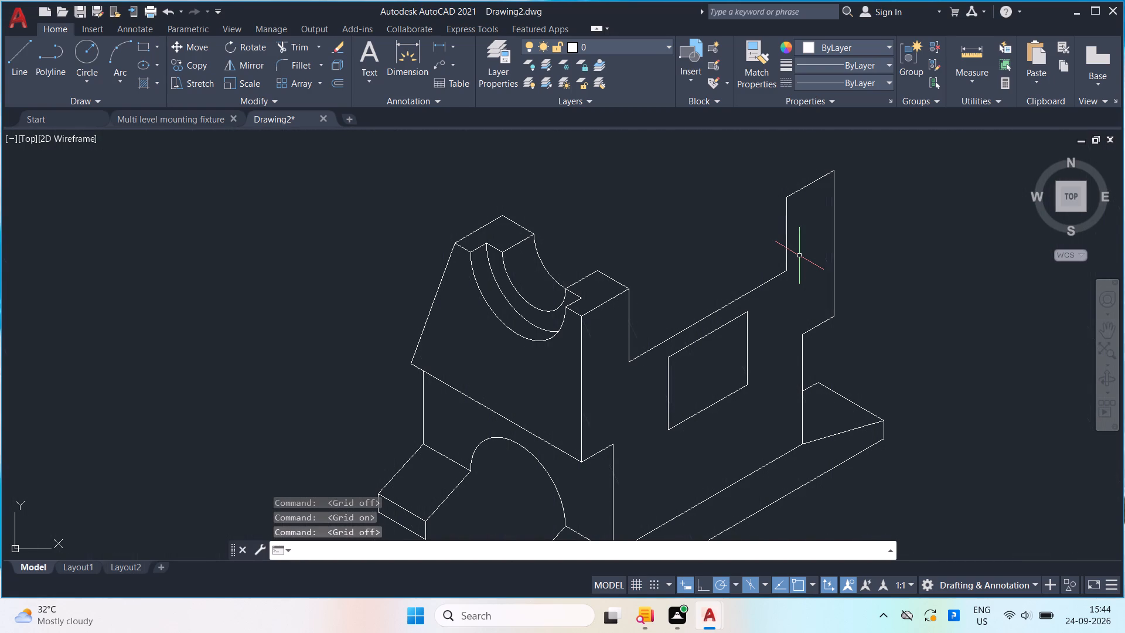
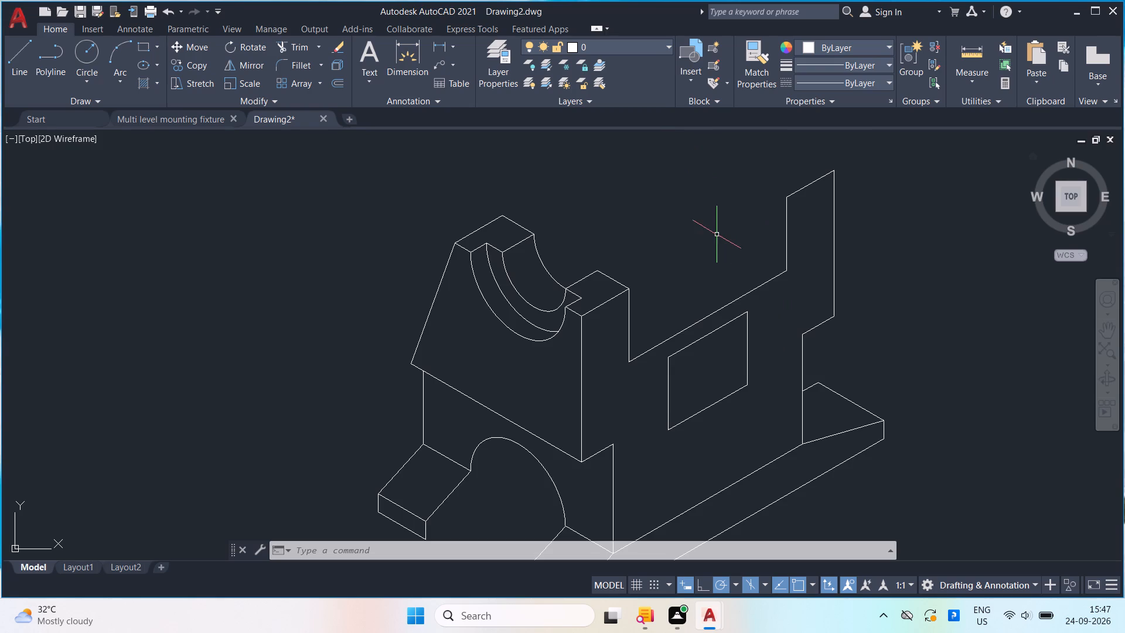
# Draw a 40-unit line at 150° from the corner where the windowed wall's top edge meets the far post.
pyautogui.scroll(-1, 717, 234)
pyautogui.moveTo(686, 240); pyautogui.dragTo(560, 283, button='middle')
pyautogui.scroll(1, 579, 263)
pyautogui.moveTo(612, 250); pyautogui.dragTo(579, 266, button='middle')
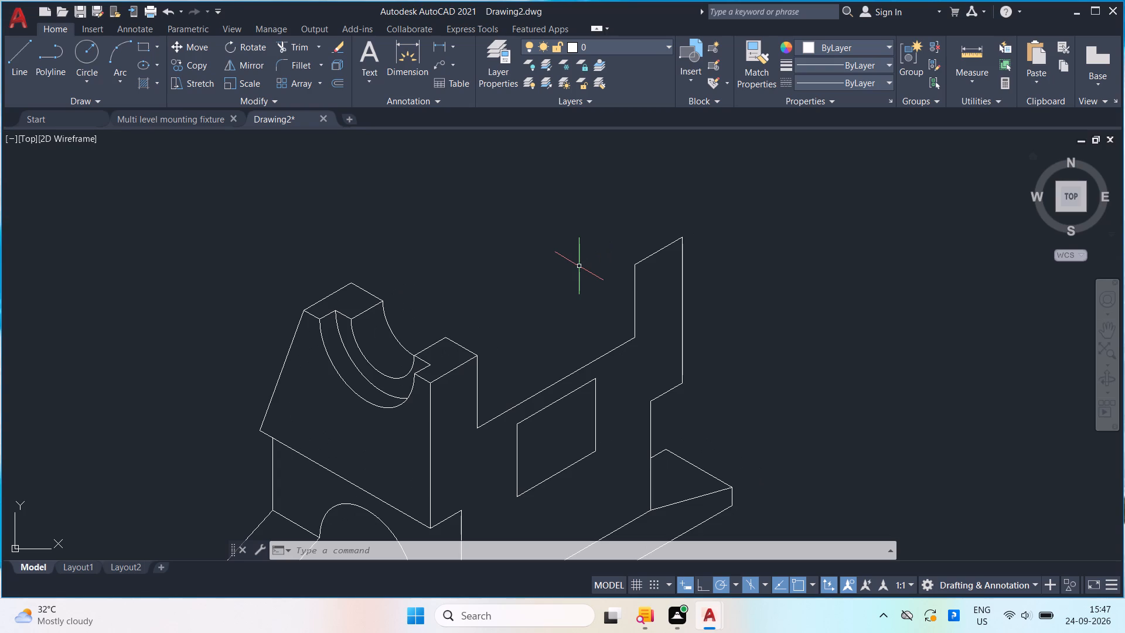
pyautogui.press('l')
pyautogui.press('Return')
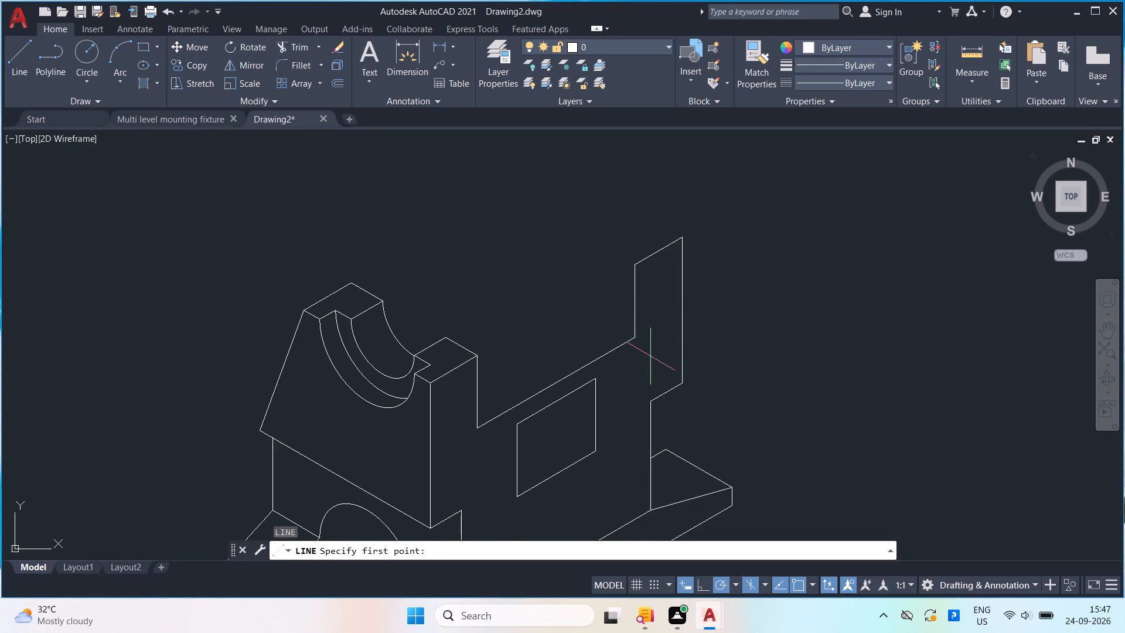
pyautogui.click(636, 333)
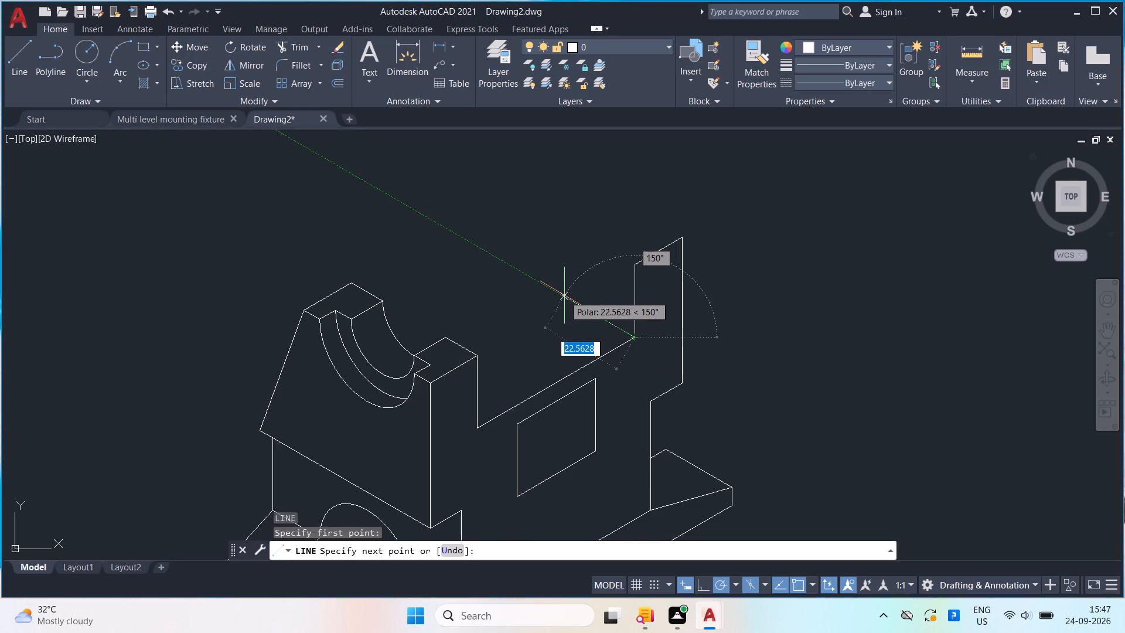
pyautogui.write('40')
pyautogui.press('Return')
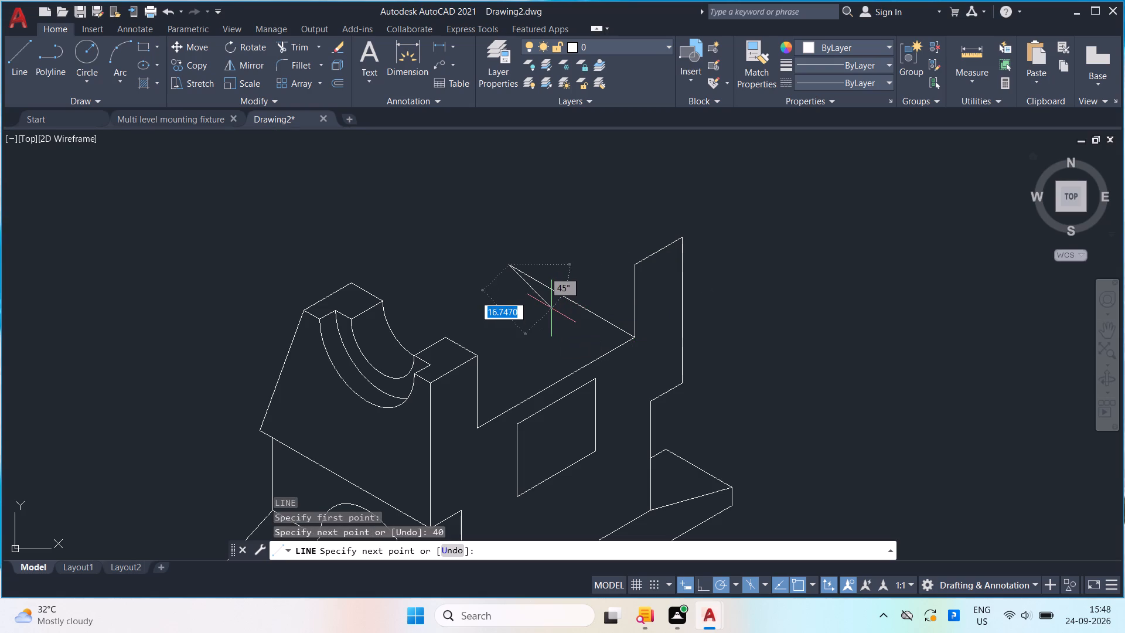
pyautogui.press('space')
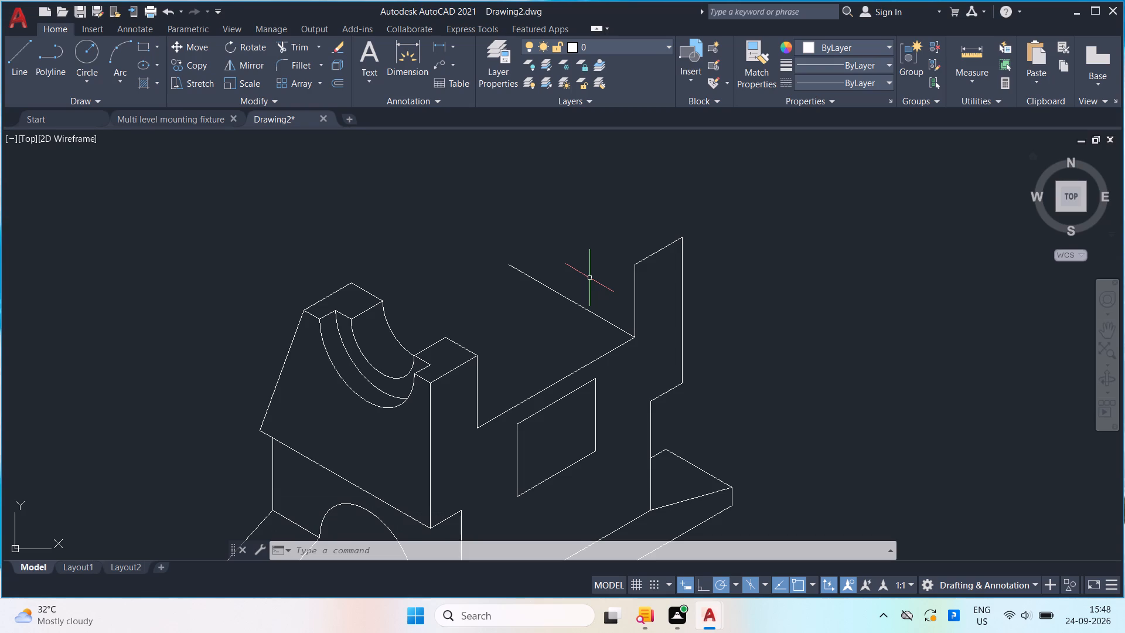
# Draw the far post's stepped top outline from its outer top corner with 5, 5, 5 and 10 unit segments, closing at its inner top corner.
pyautogui.press('l')
pyautogui.press('Return')
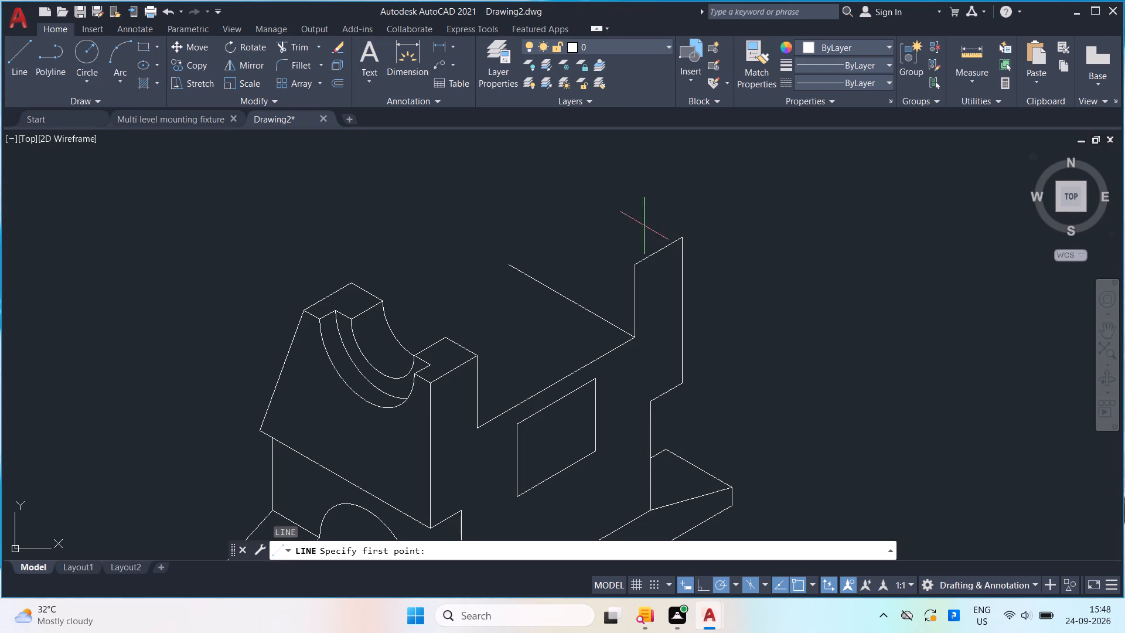
pyautogui.click(676, 231)
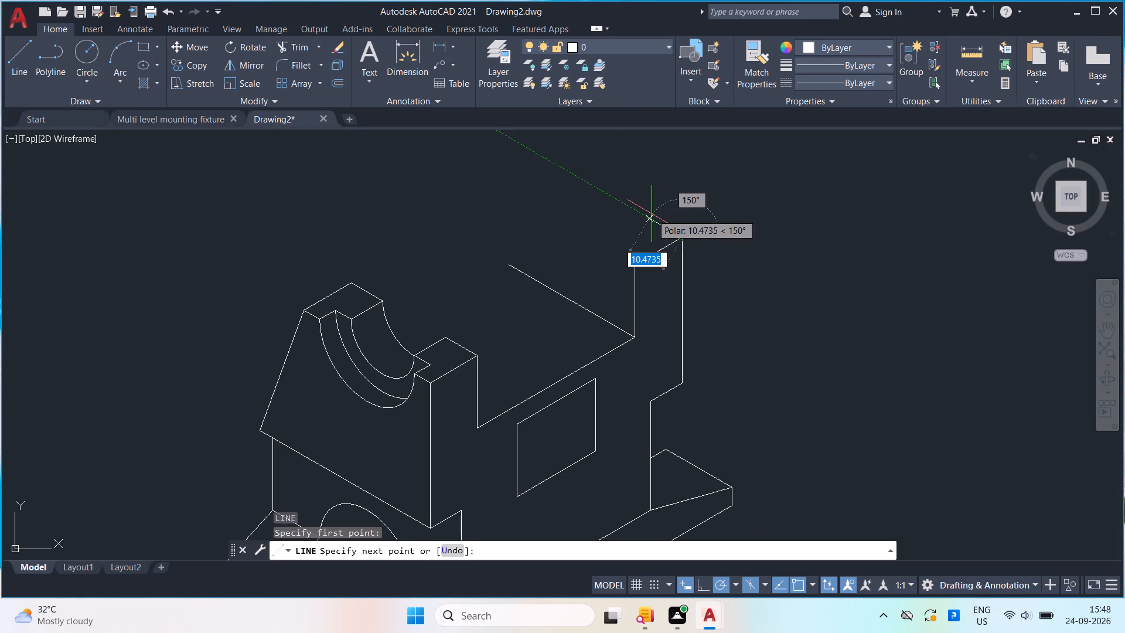
pyautogui.press('5')
pyautogui.press('Return')
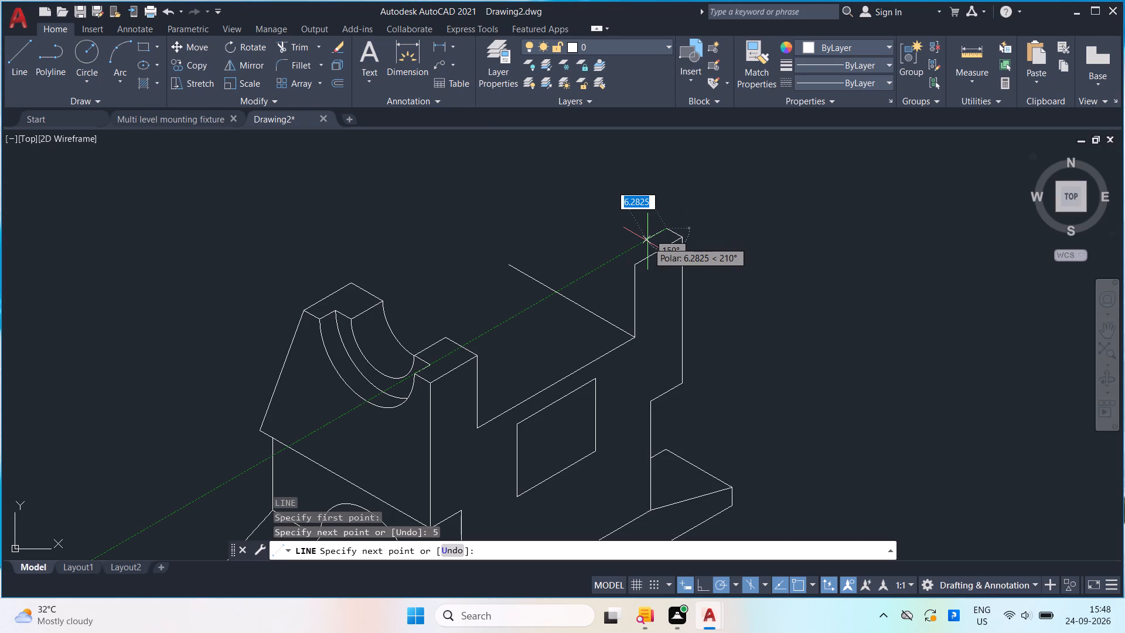
pyautogui.press('5')
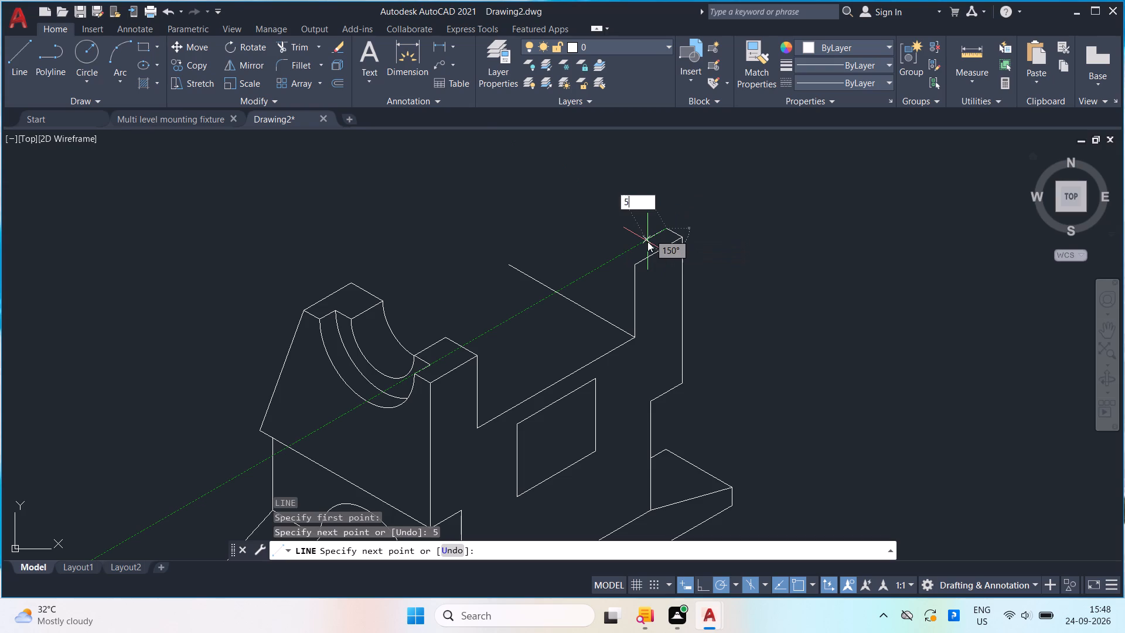
pyautogui.press('Return')
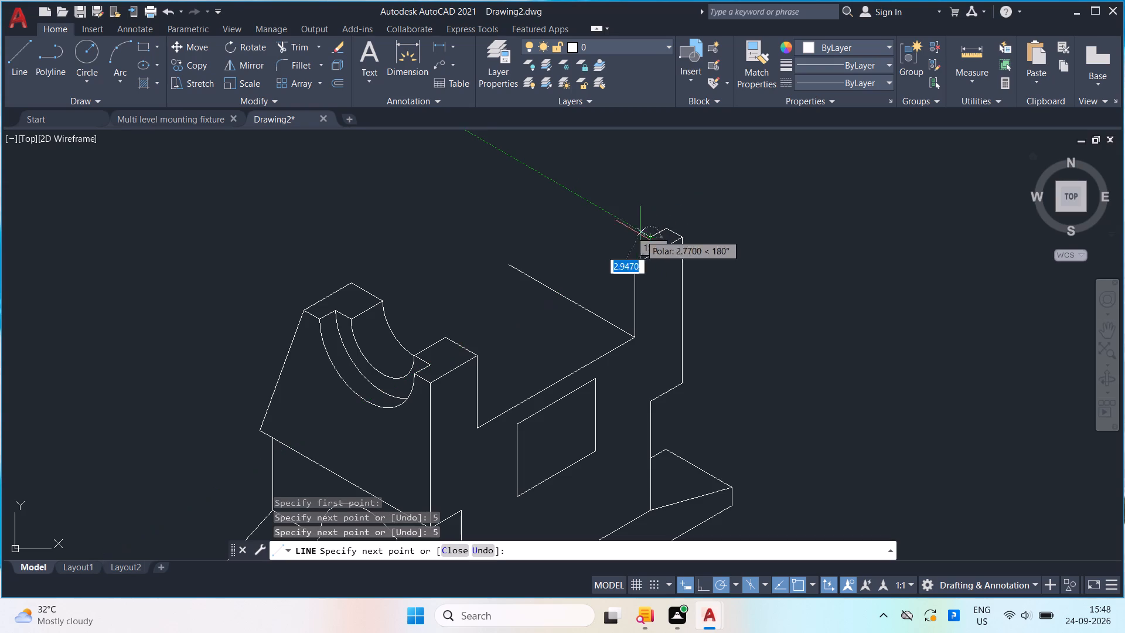
pyautogui.press('5')
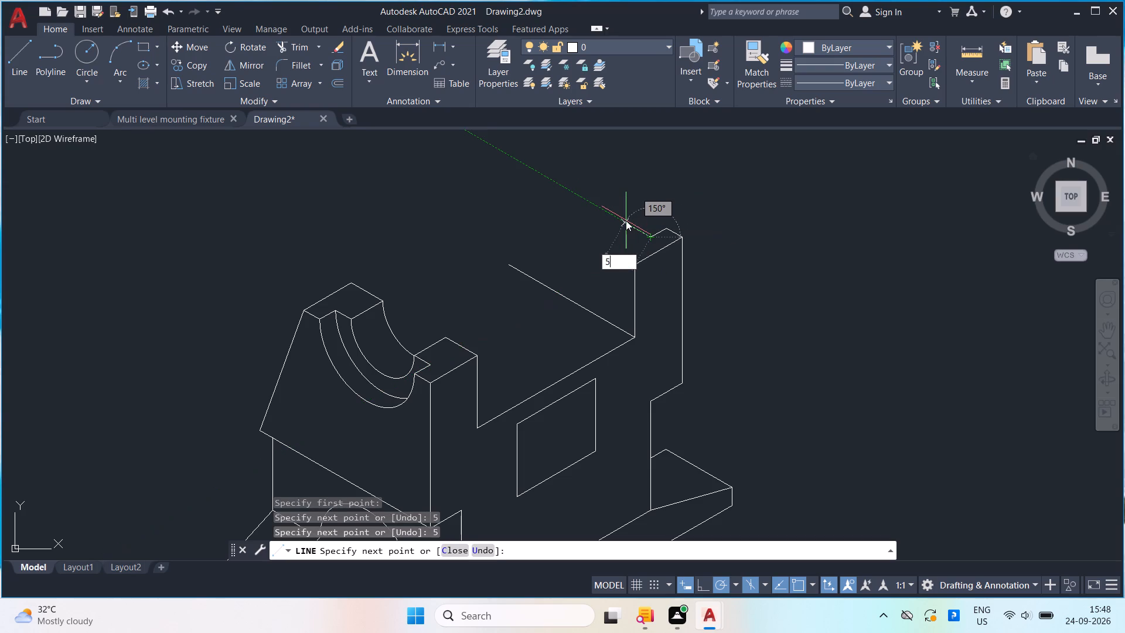
pyautogui.press('Return')
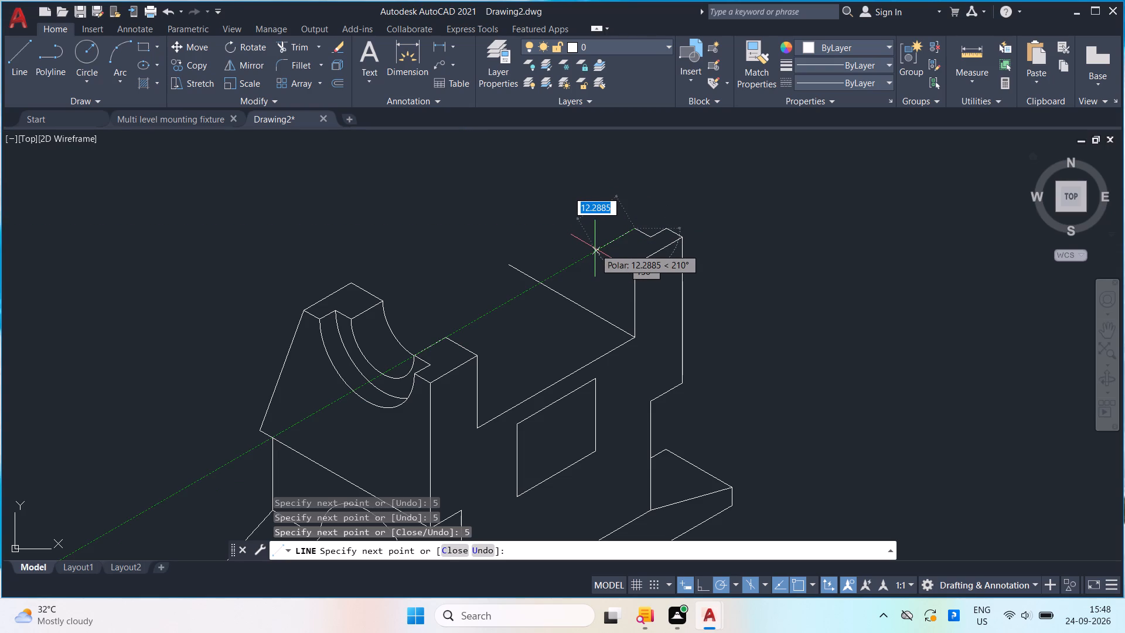
pyautogui.write('10')
pyautogui.press('Return')
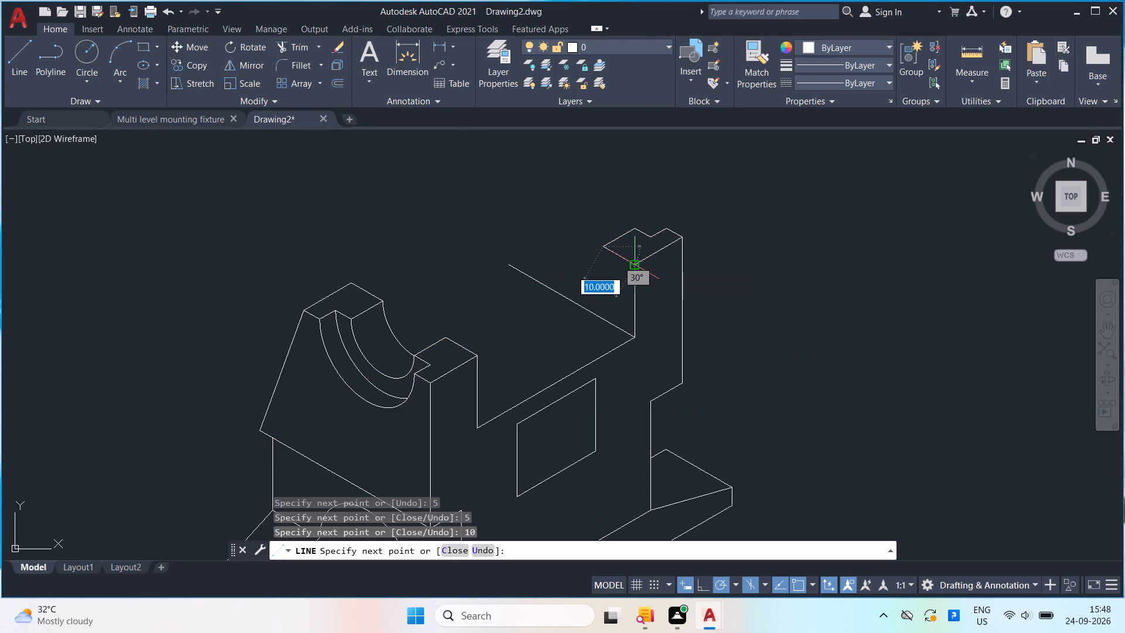
pyautogui.click(634, 264)
pyautogui.press('space')
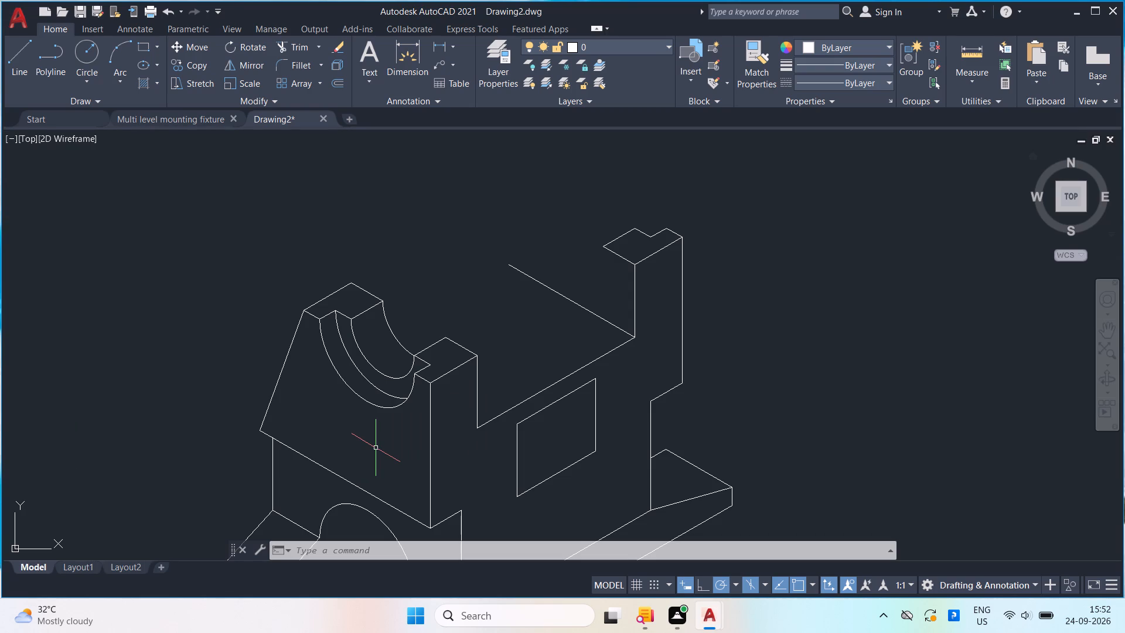
# Draw a 10-unit line at 150° from the free inner corner of the far post's stepped top outline.
pyautogui.press('l')
pyautogui.press('Return')
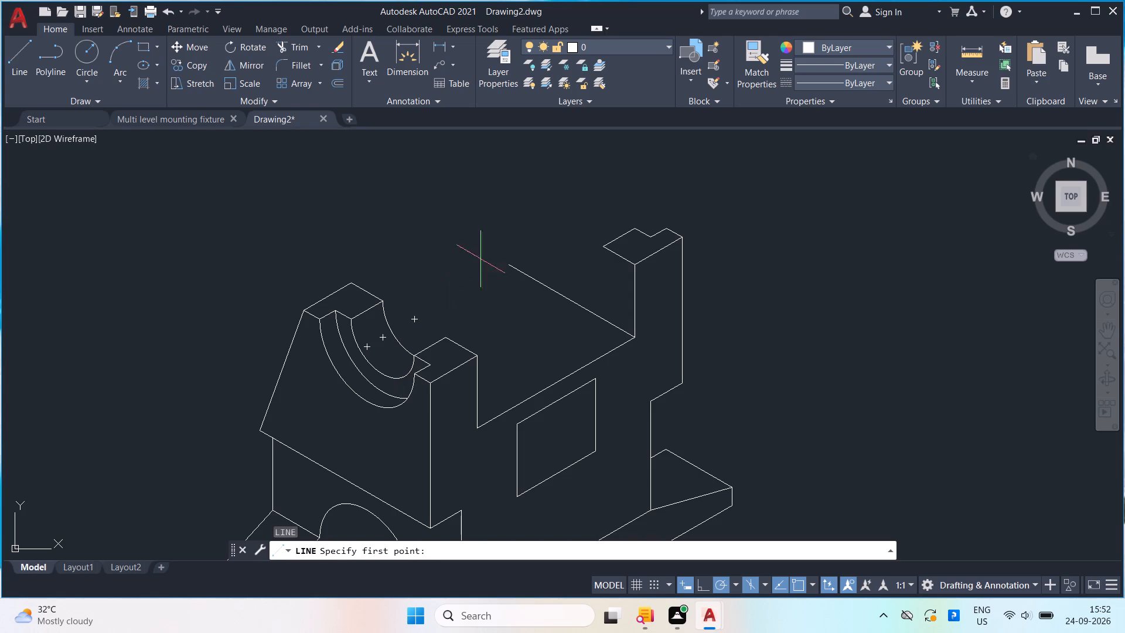
pyautogui.click(602, 245)
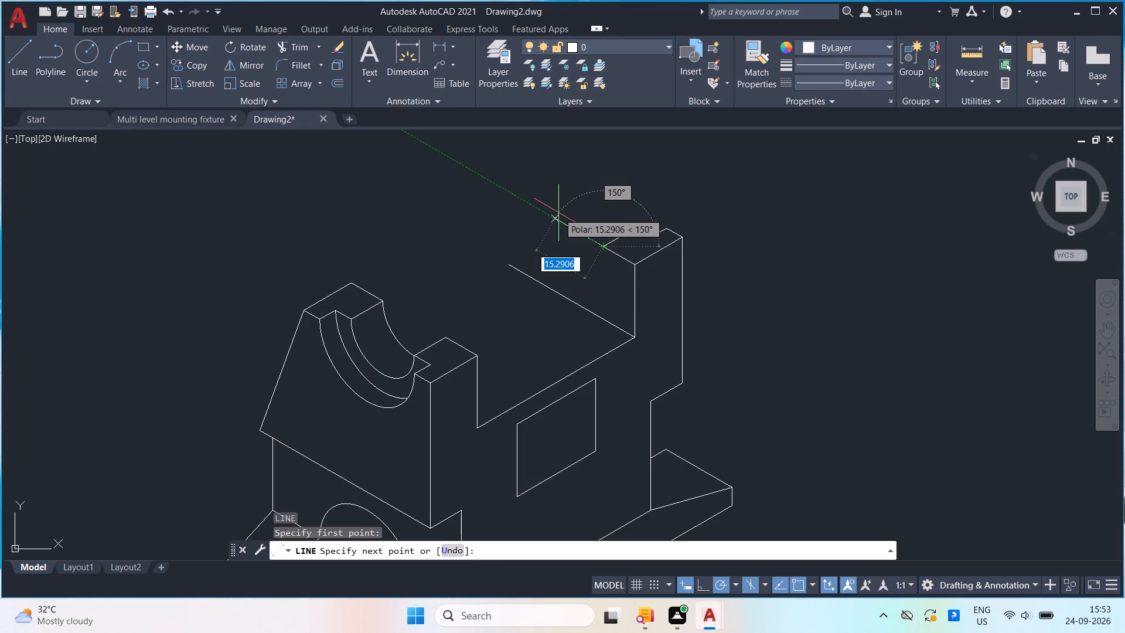
pyautogui.write('10')
pyautogui.press('Return')
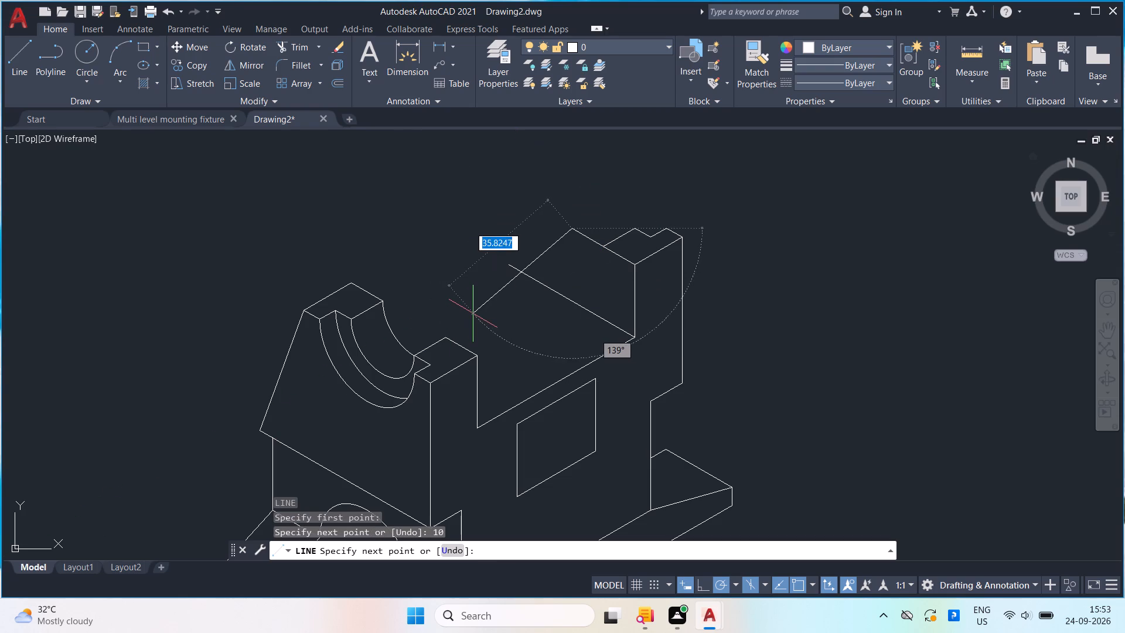
pyautogui.press('space')
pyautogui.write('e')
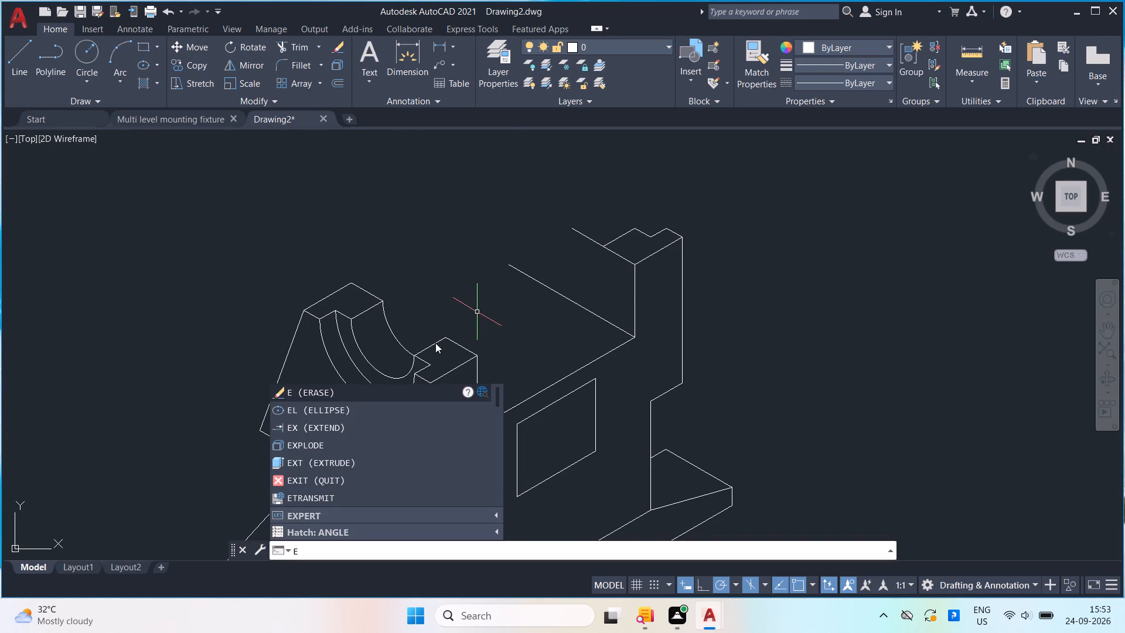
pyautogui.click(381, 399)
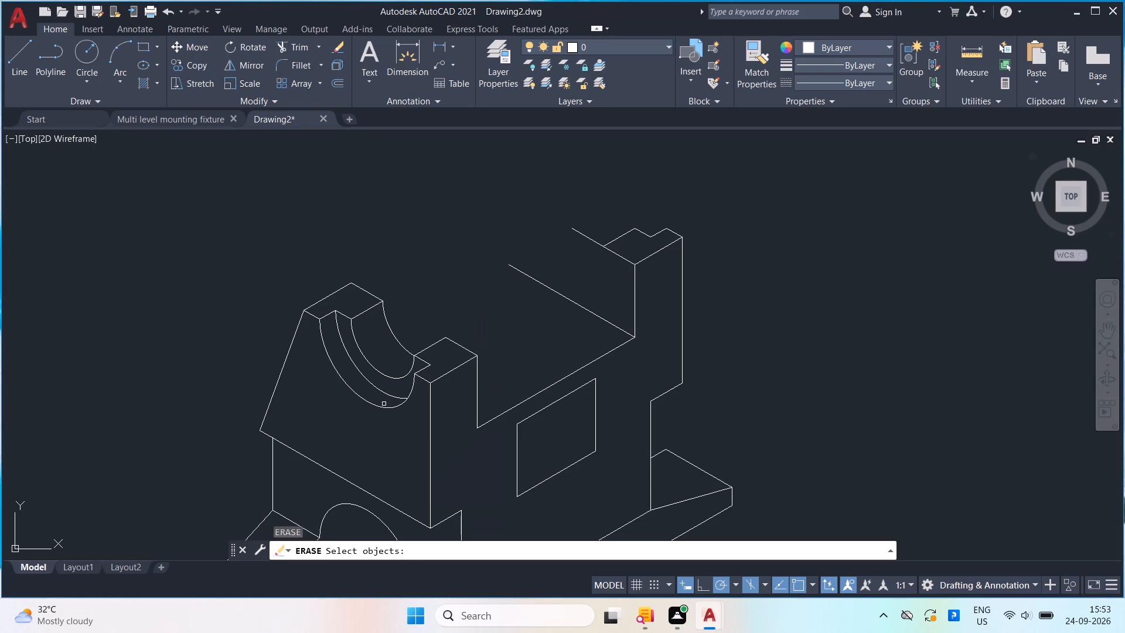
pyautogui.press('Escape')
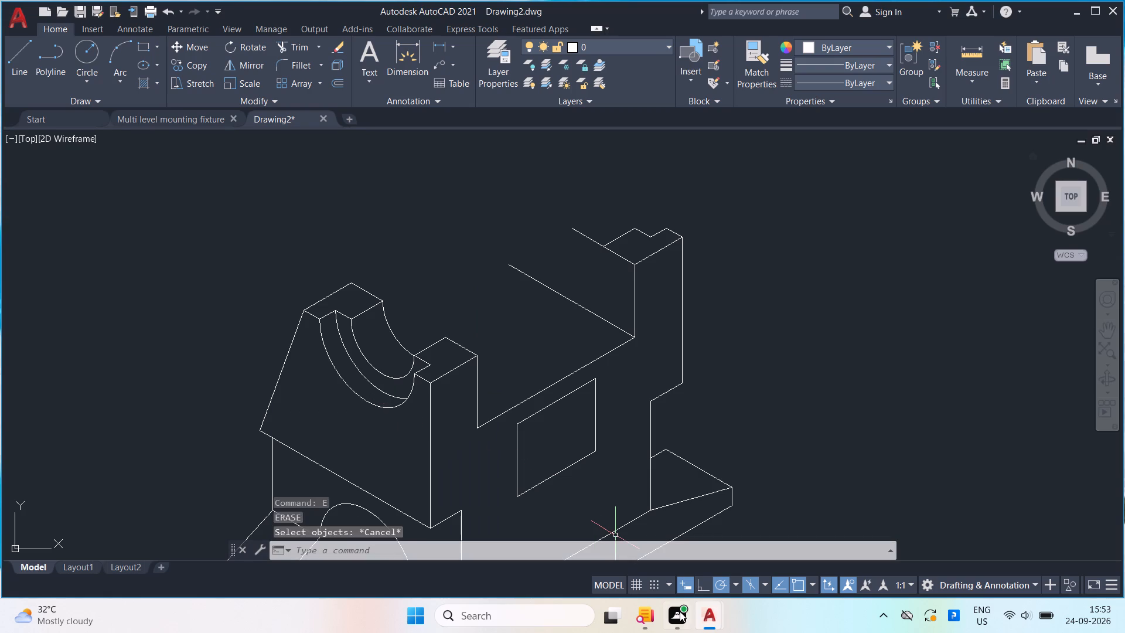
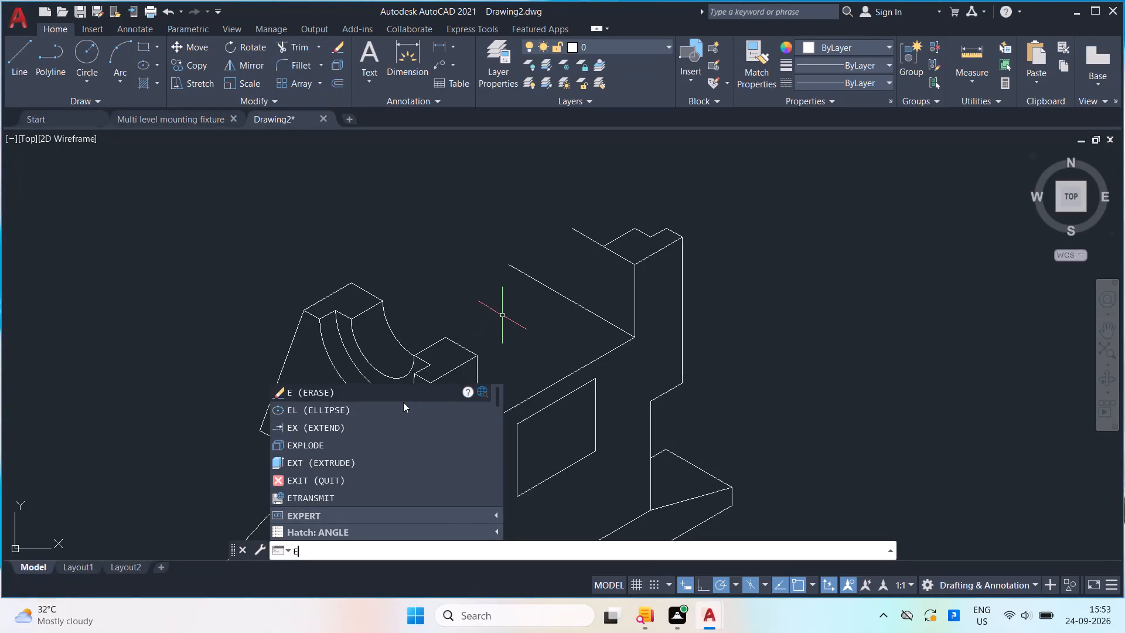
# Draw an isocircle of radius 10 centred on the free end of the 10-unit line extending from the far post's stepped top.
pyautogui.click(401, 404)
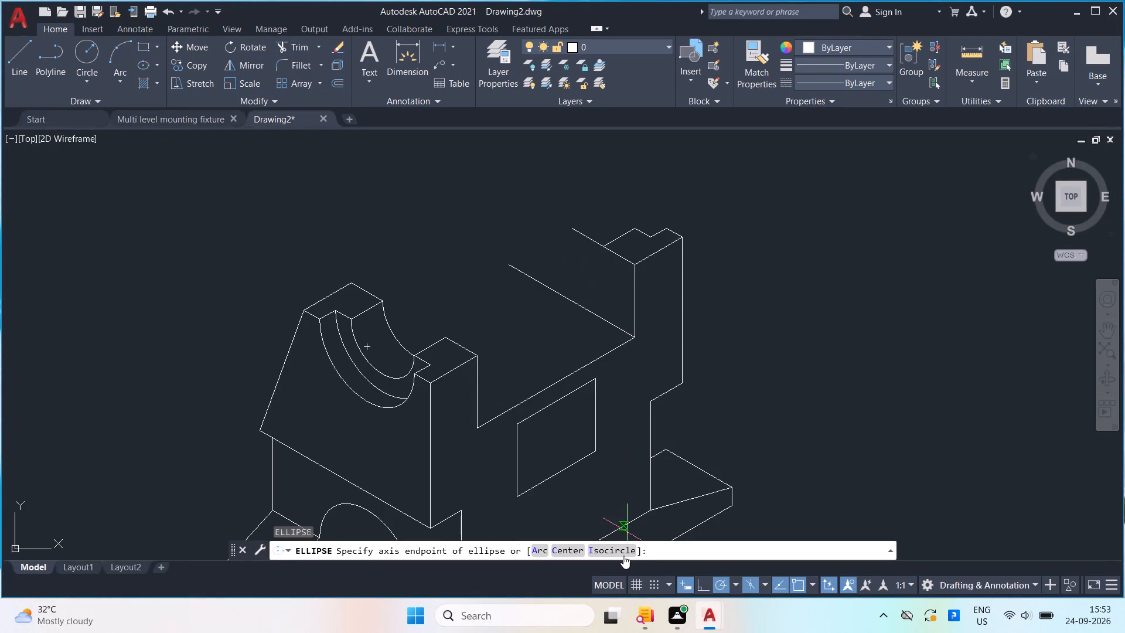
pyautogui.click(621, 553)
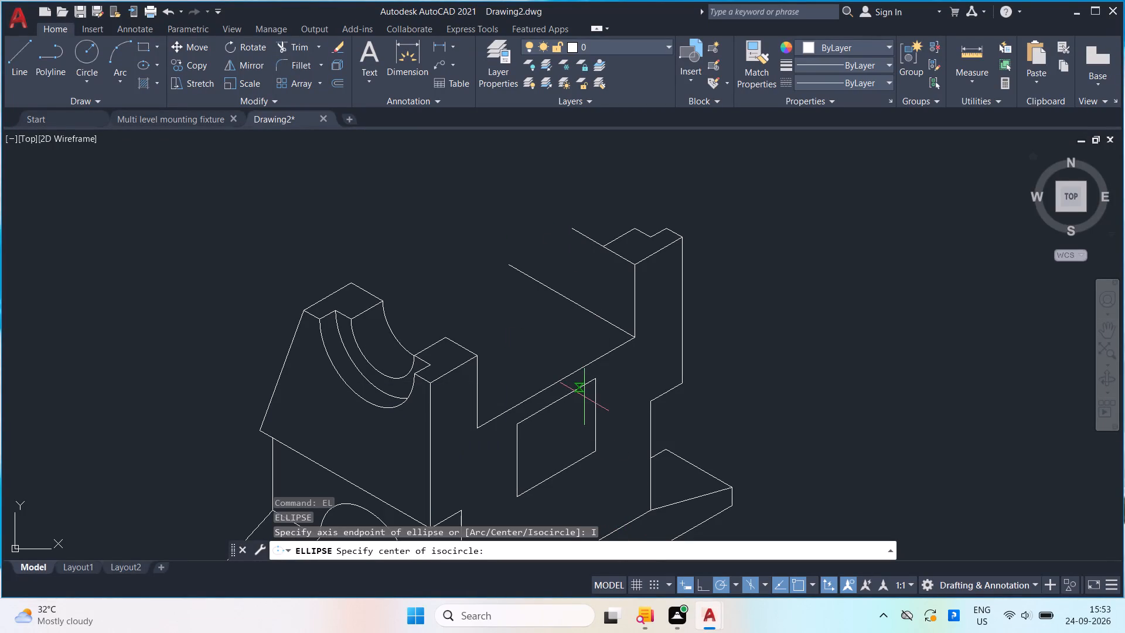
pyautogui.click(571, 229)
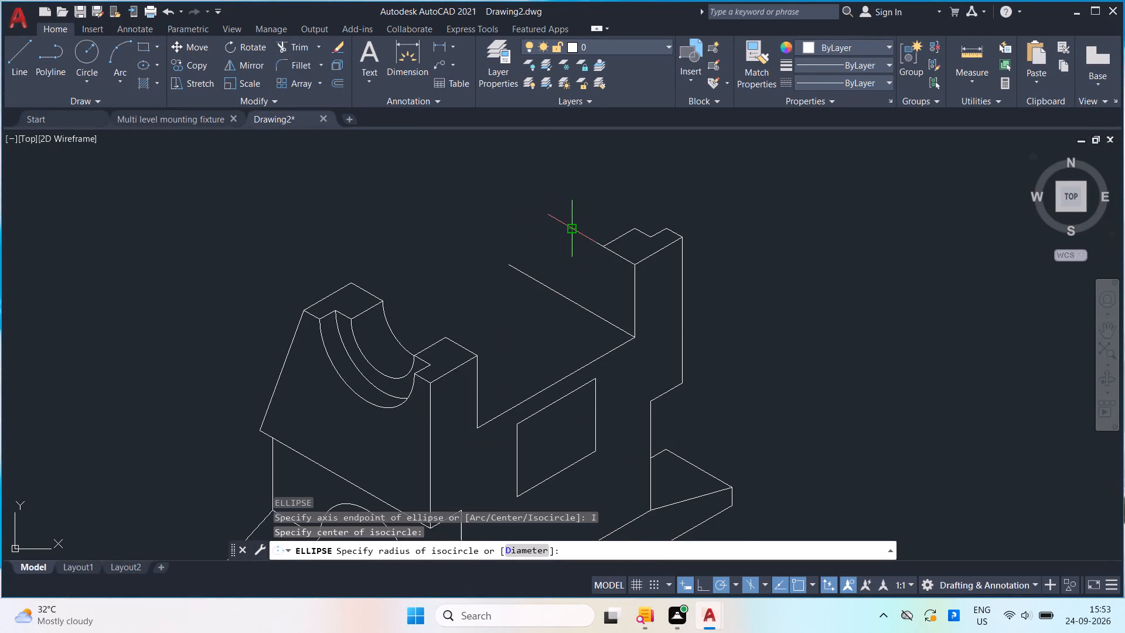
pyautogui.press('1')
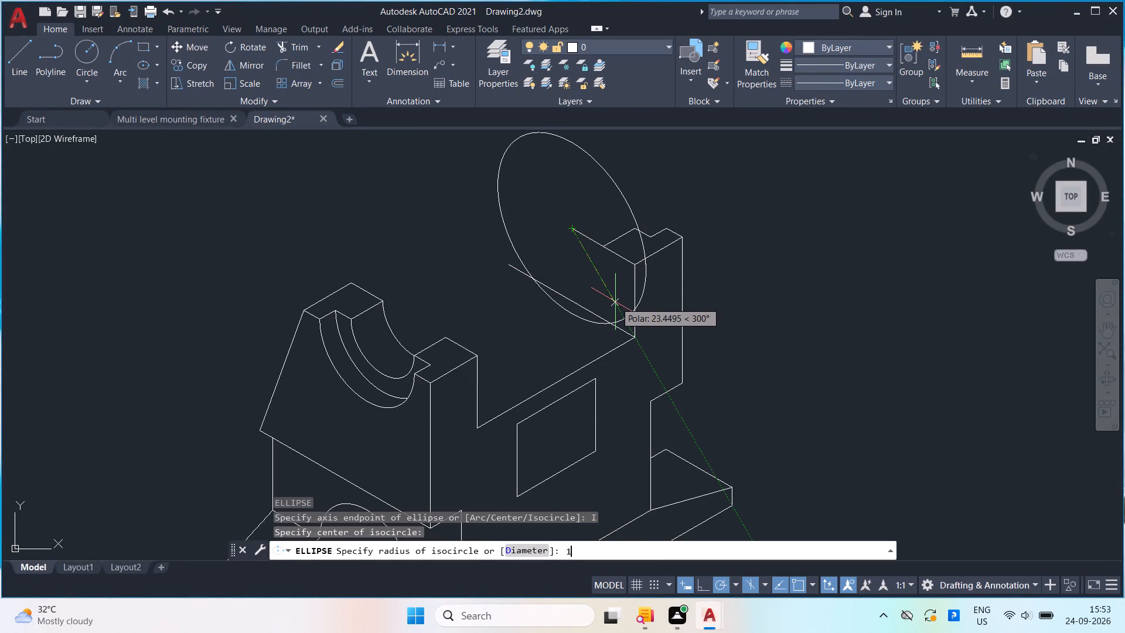
pyautogui.press('0')
pyautogui.press('Return')
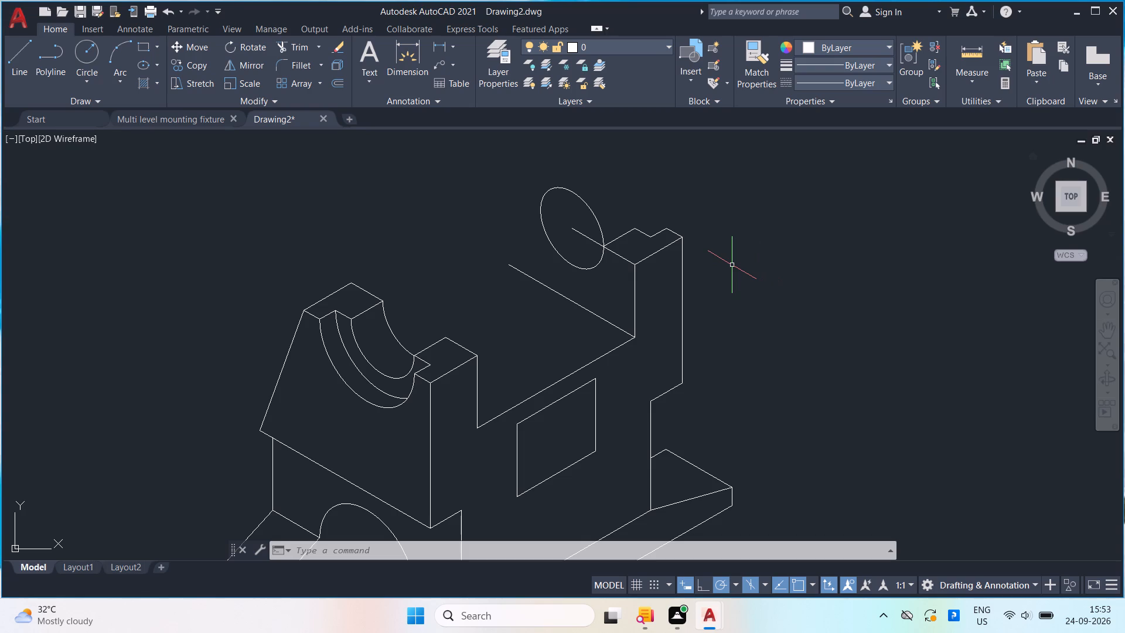
# Draw the opposite notched top outline from the isocircle's centre with 20, 15, 5, 5 and 5 unit segments, closing where the first segment crosses the isocircle.
pyautogui.press('l')
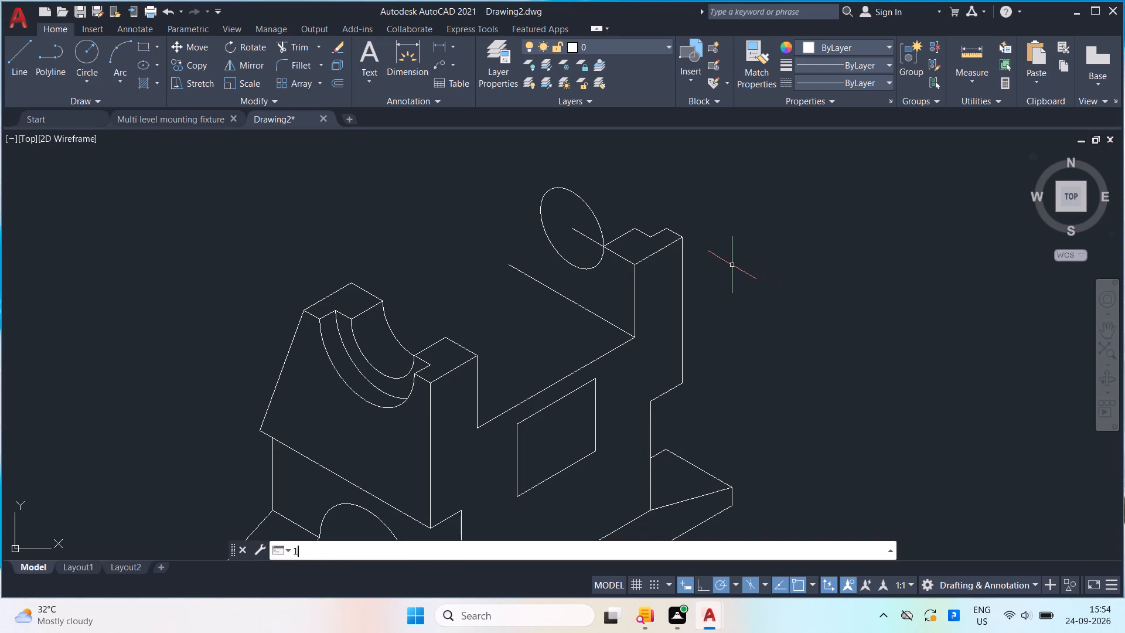
pyautogui.press('Return')
pyautogui.click(576, 236)
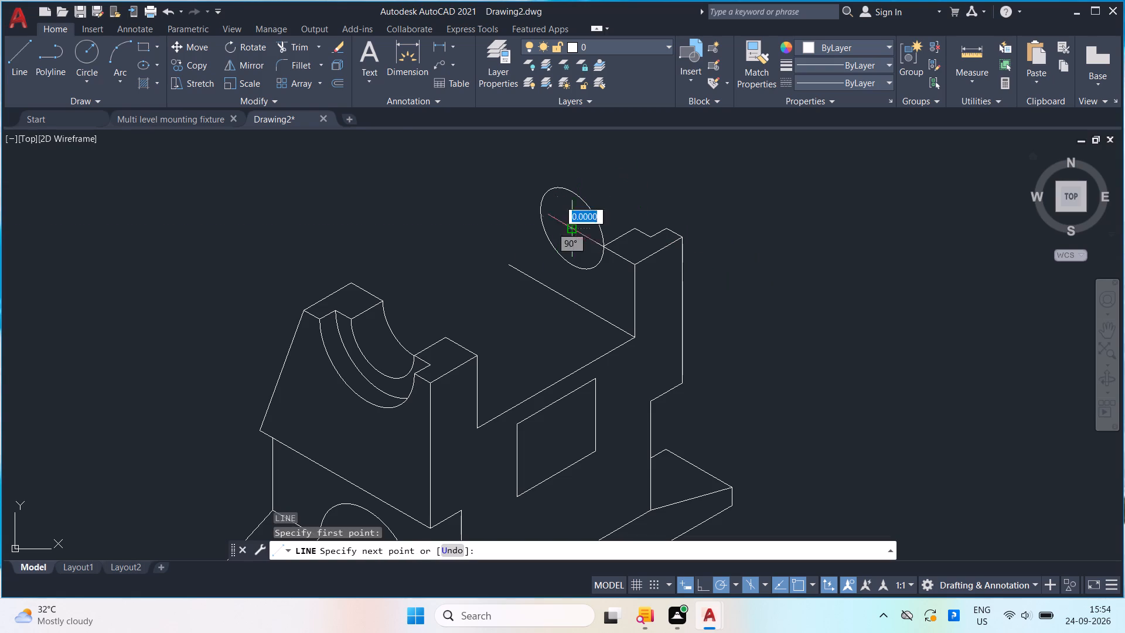
pyautogui.write('20')
pyautogui.press('Return')
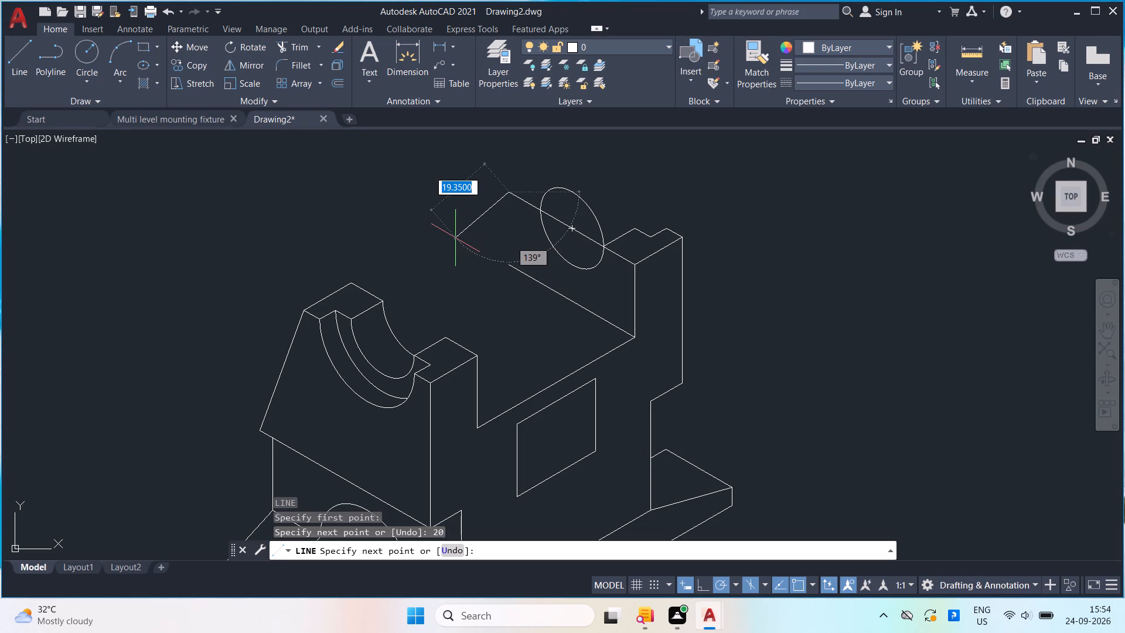
pyautogui.moveTo(455, 236); pyautogui.dragTo(384, 329, button='middle')
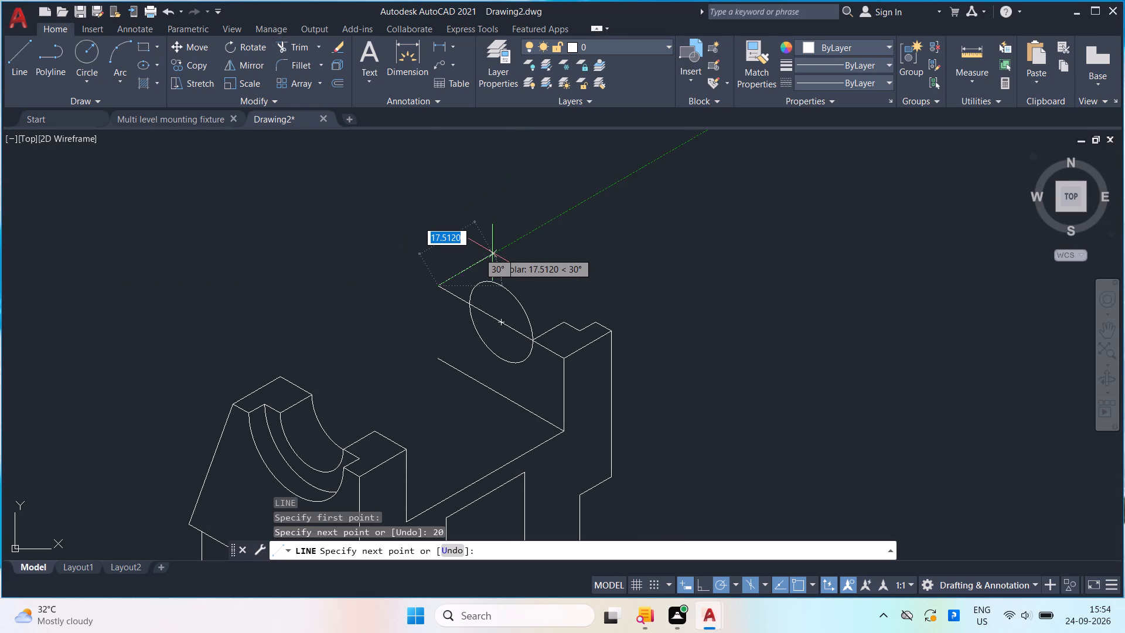
pyautogui.write('15')
pyautogui.press('Return')
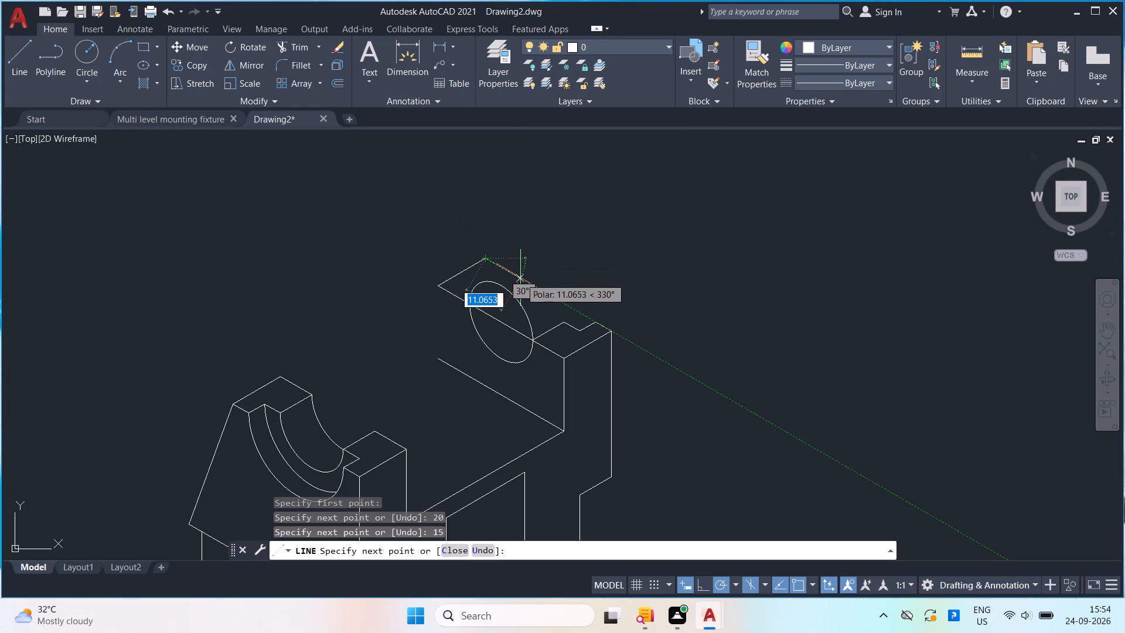
pyautogui.press('5')
pyautogui.press('Return')
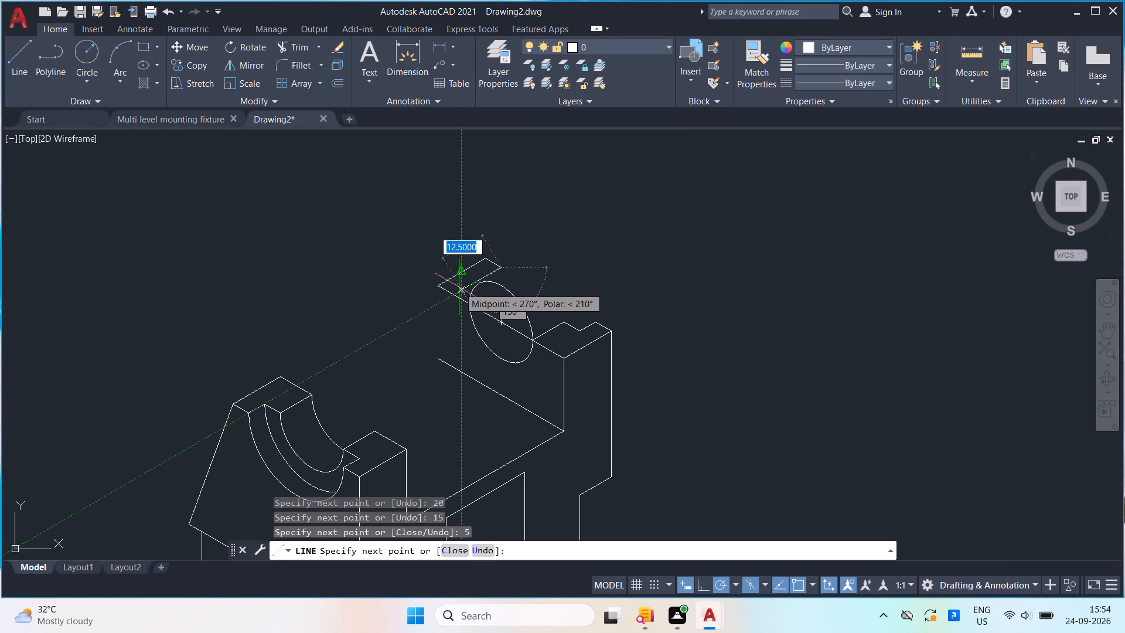
pyautogui.press('5')
pyautogui.press('Return')
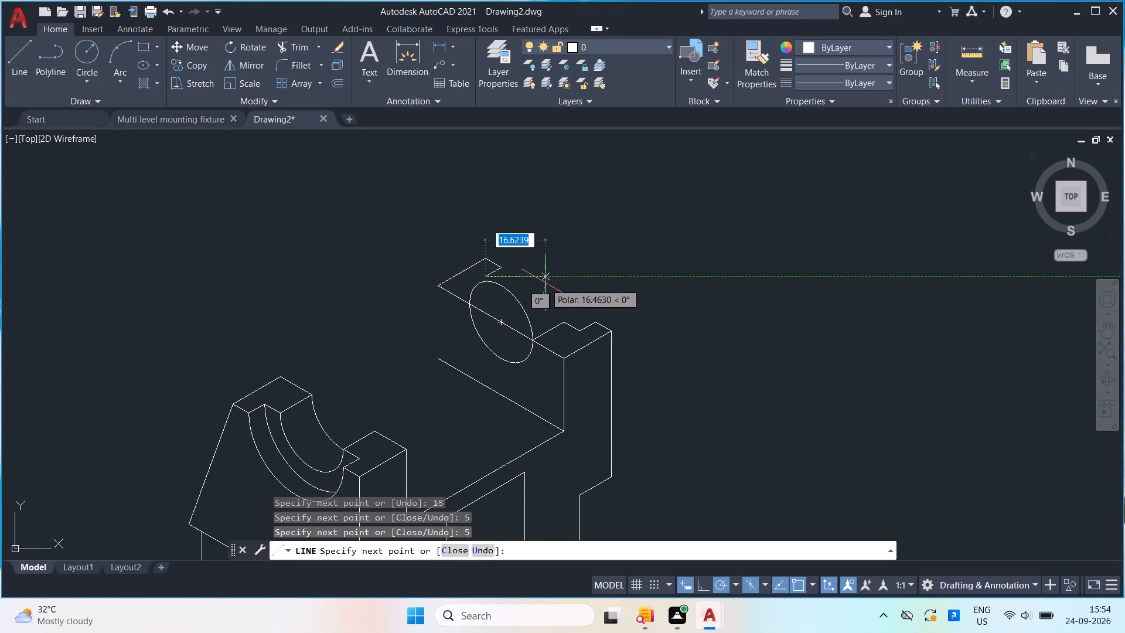
pyautogui.scroll(4, 544, 284)
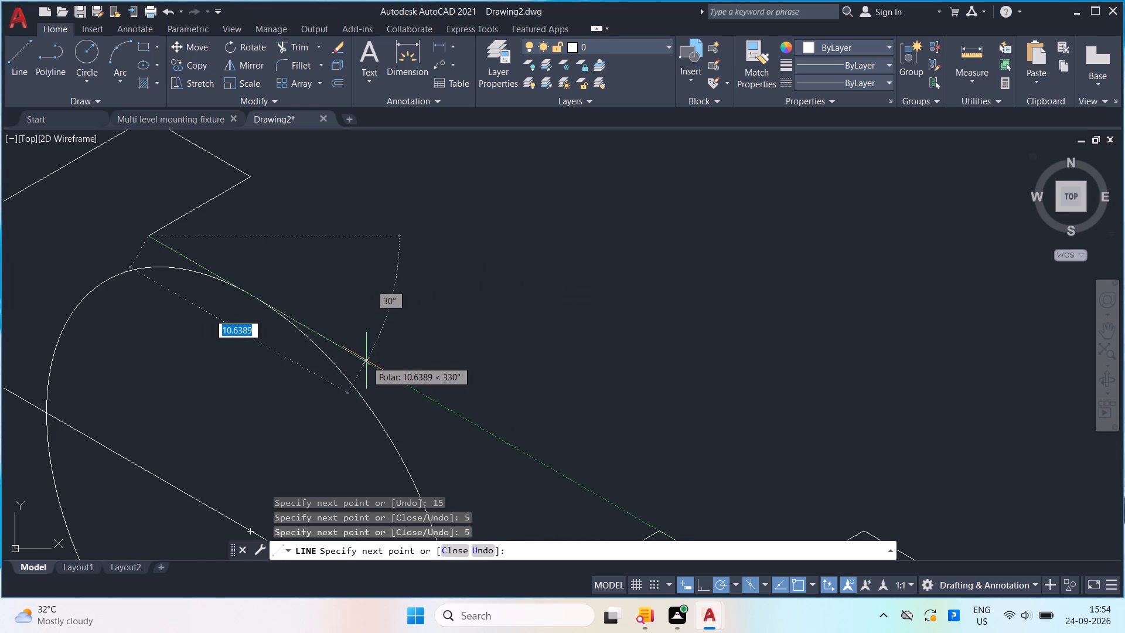
pyautogui.press('5')
pyautogui.press('Return')
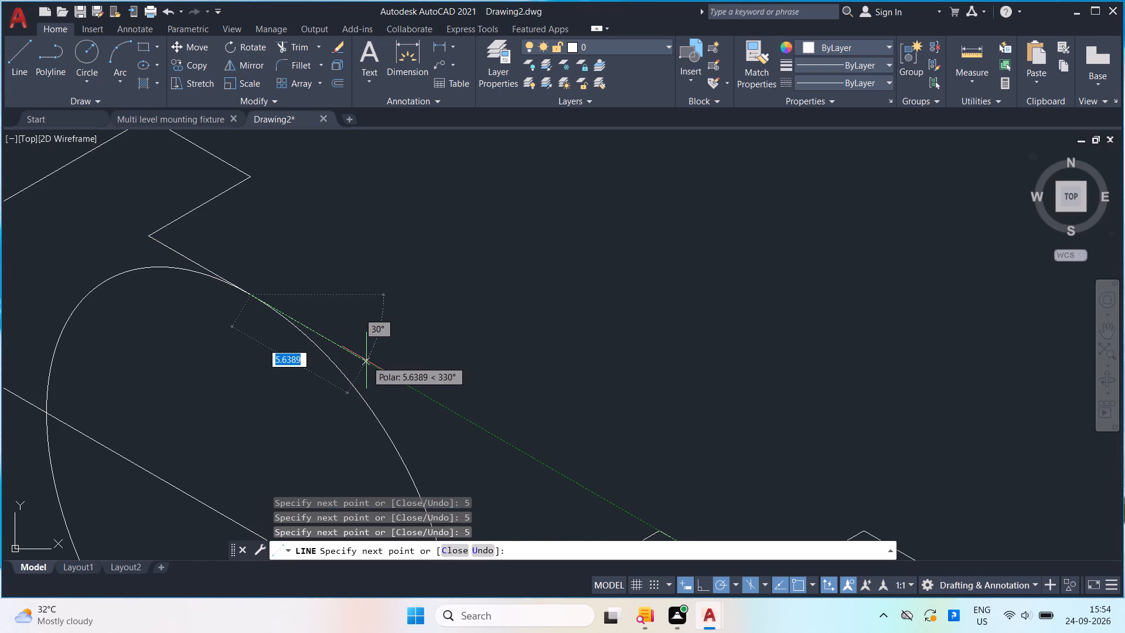
pyautogui.moveTo(82, 343); pyautogui.dragTo(189, 277, button='middle')
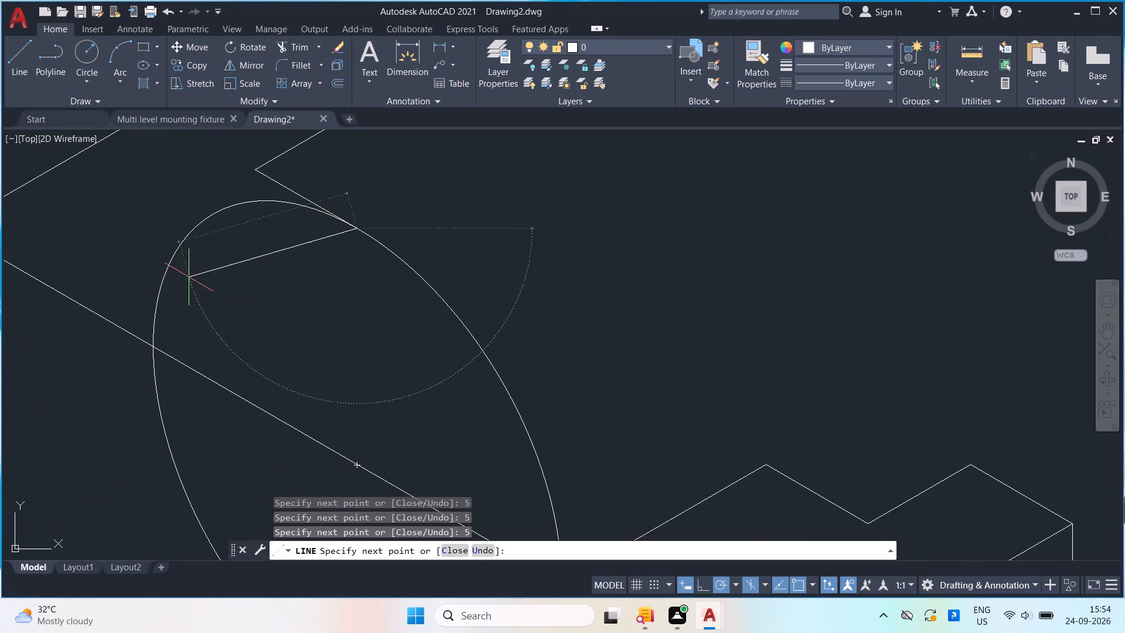
pyautogui.scroll(-2, 248, 365)
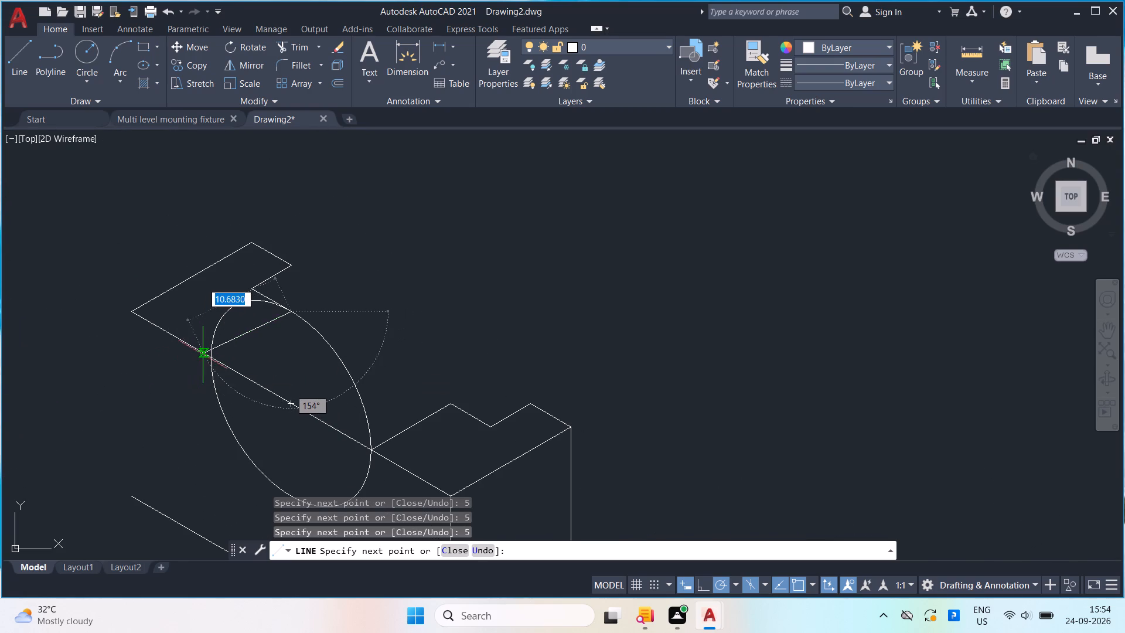
pyautogui.click(204, 354)
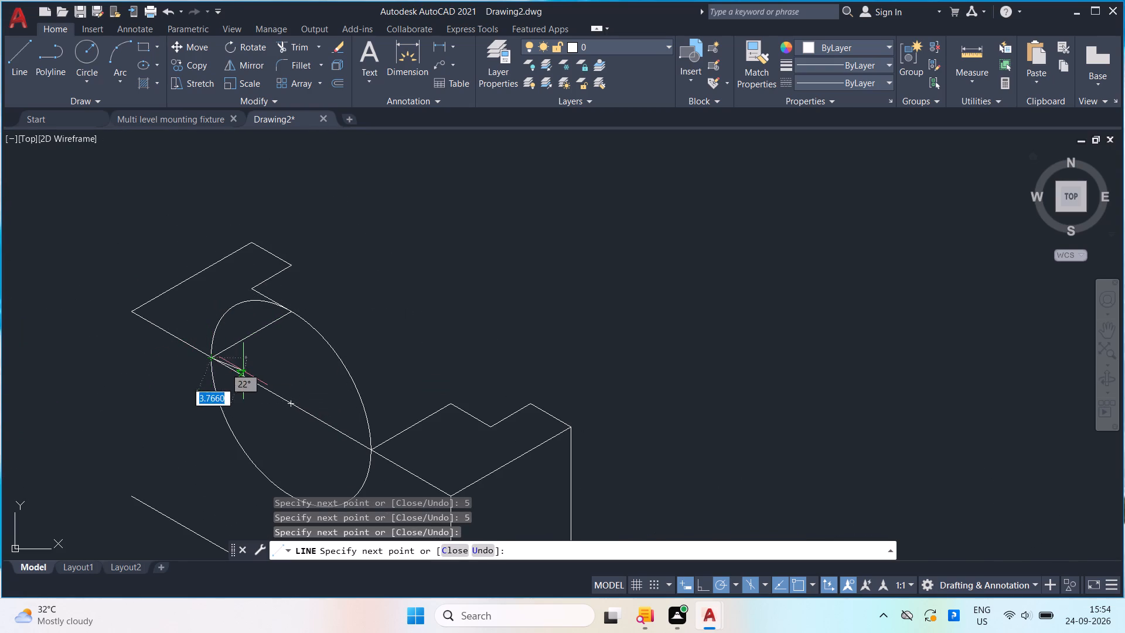
pyautogui.press('Escape')
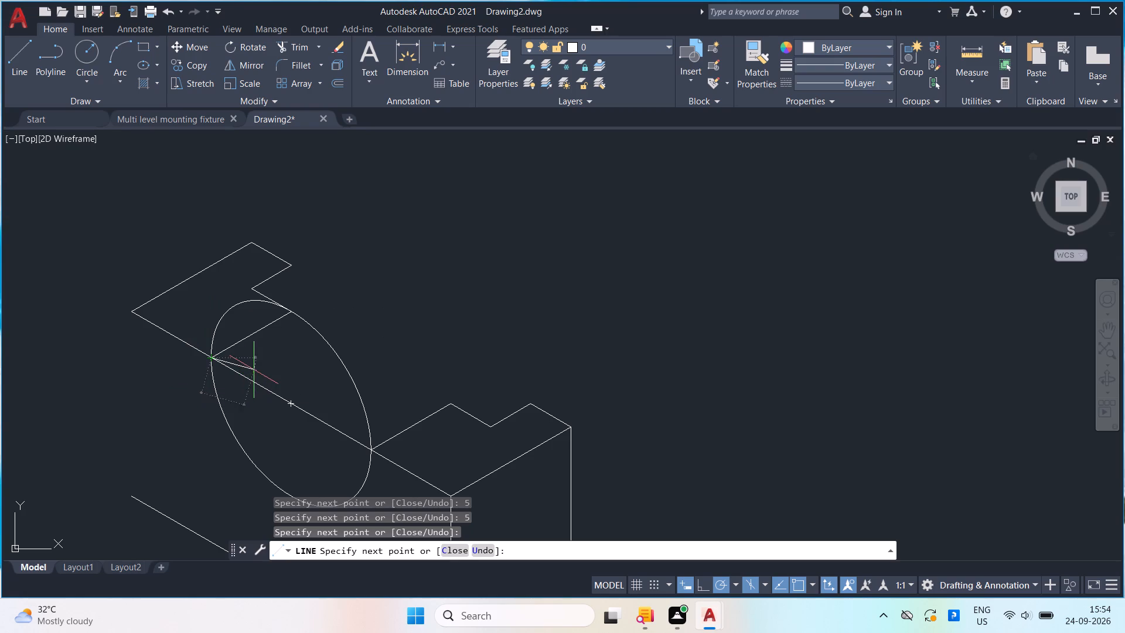
# Quick-measure the new notched top outline's closing edge and its 20-unit base line.
pyautogui.click(967, 67)
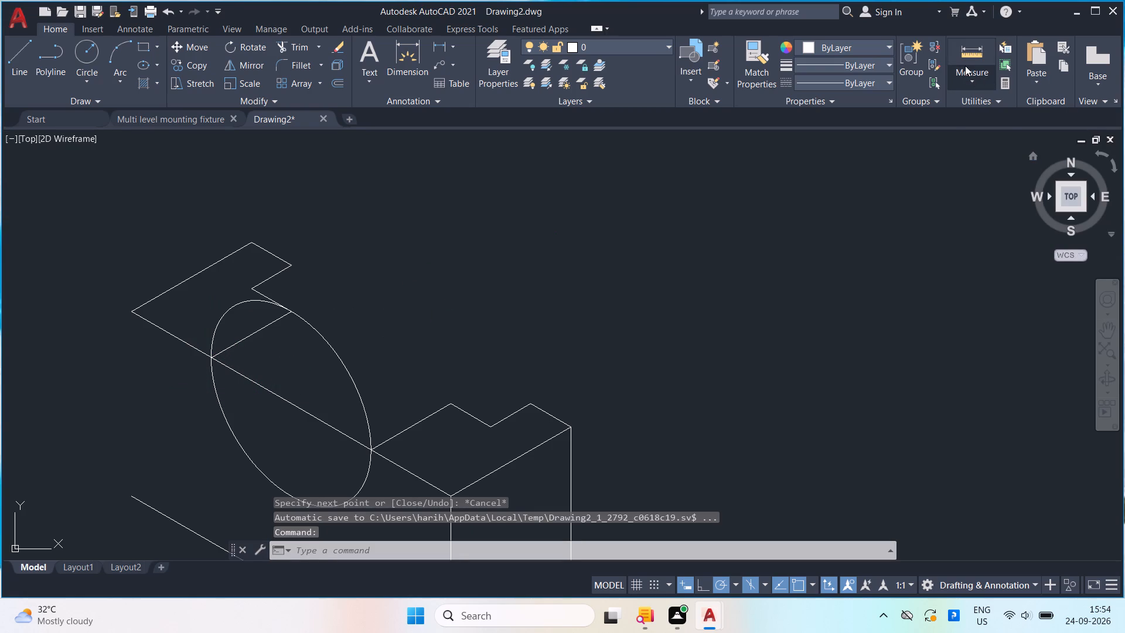
pyautogui.click(961, 98)
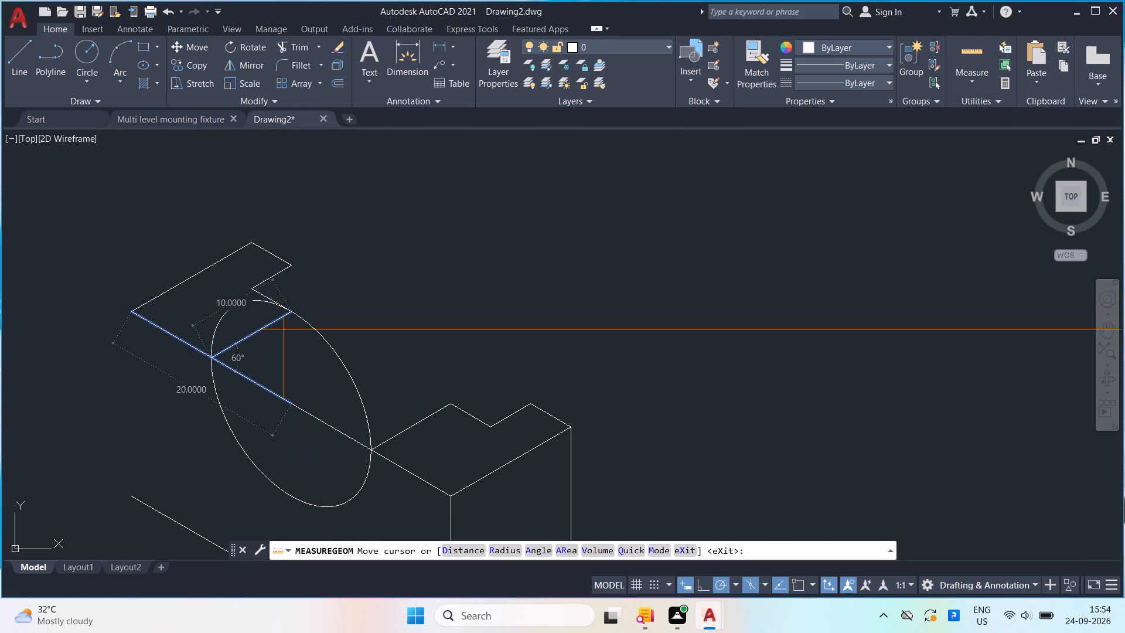
pyautogui.press('Escape')
pyautogui.press('Escape')
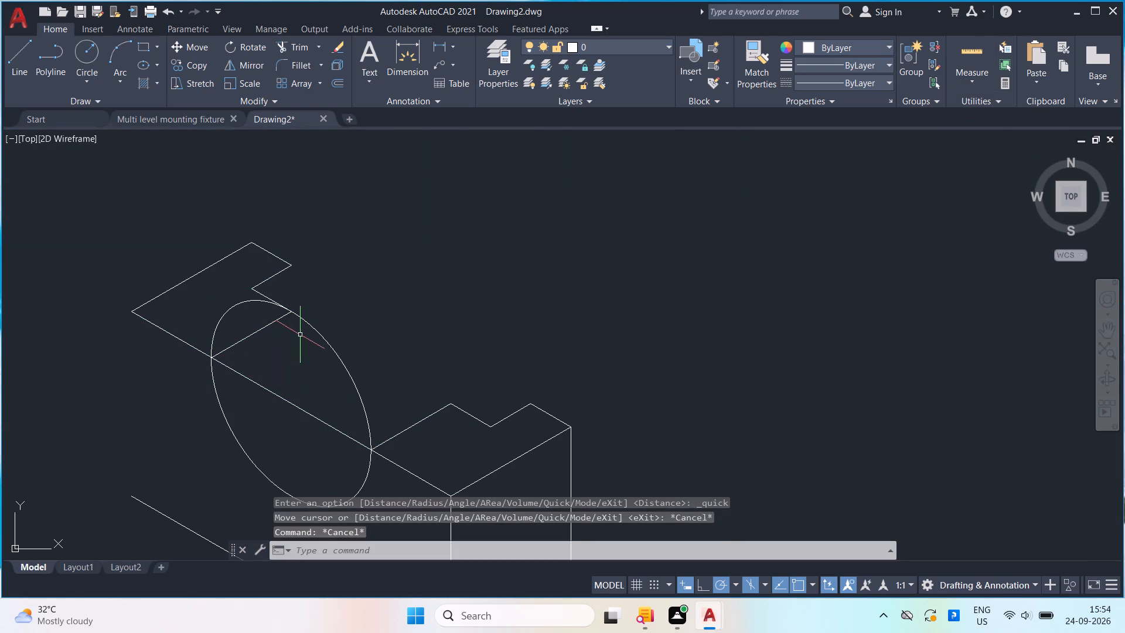
# Trim the isocircle to its lower arc between the two top outlines and remove the straight lines spanning the opening.
pyautogui.press('t')
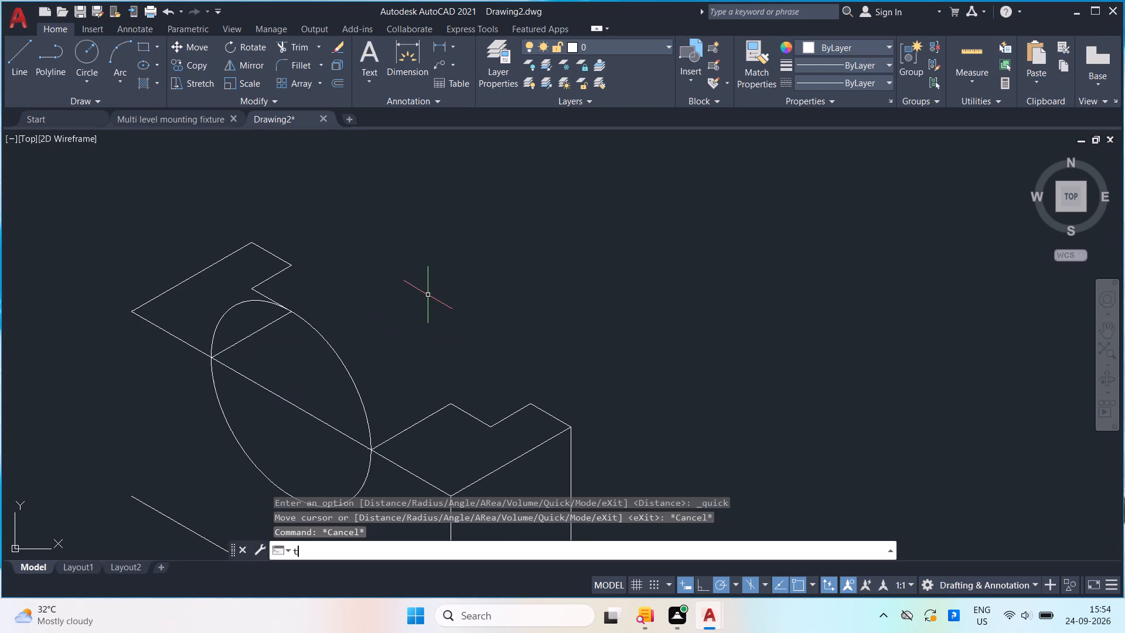
pyautogui.press('r')
pyautogui.press('Return')
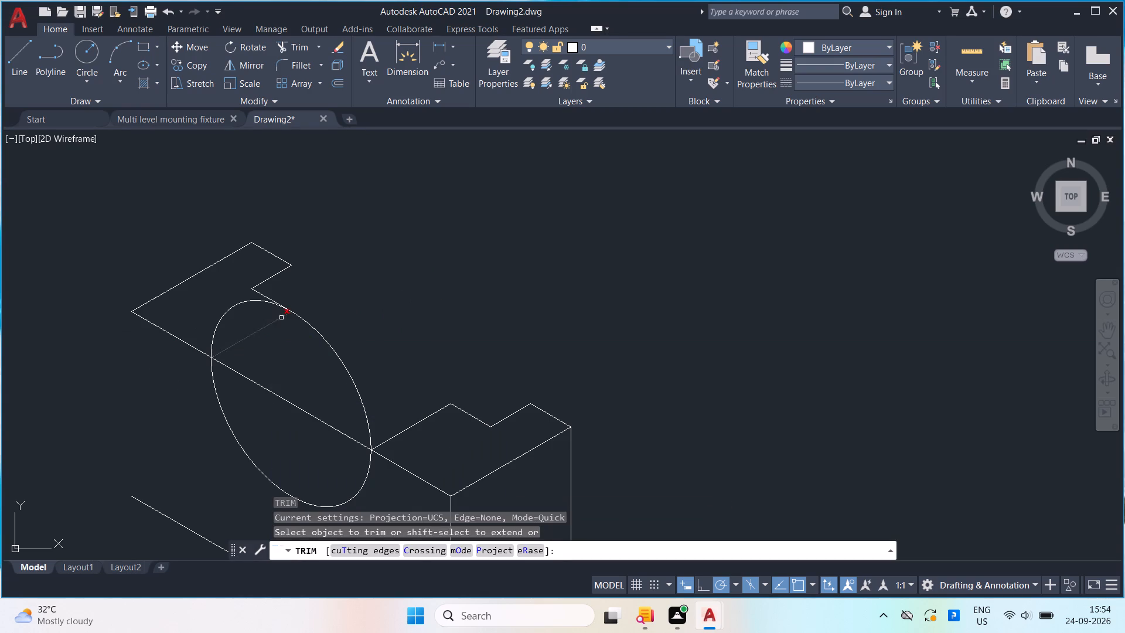
pyautogui.moveTo(243, 315); pyautogui.dragTo(151, 275)
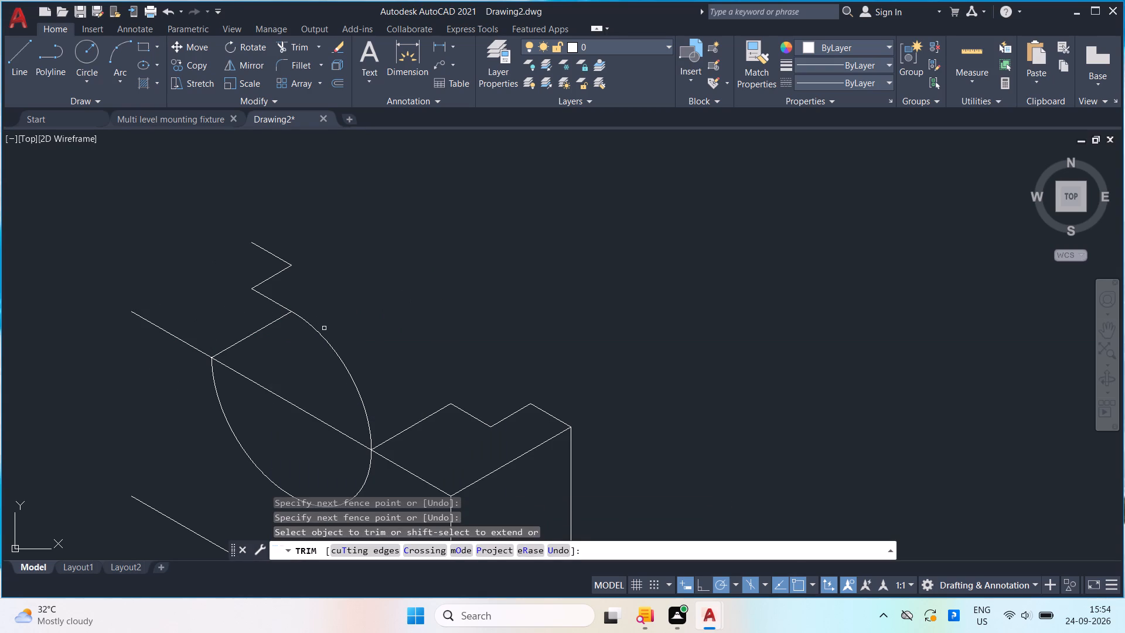
pyautogui.hotkey('ctrl', 'z')
pyautogui.moveTo(243, 313); pyautogui.dragTo(214, 299)
pyautogui.moveTo(327, 319); pyautogui.dragTo(309, 353)
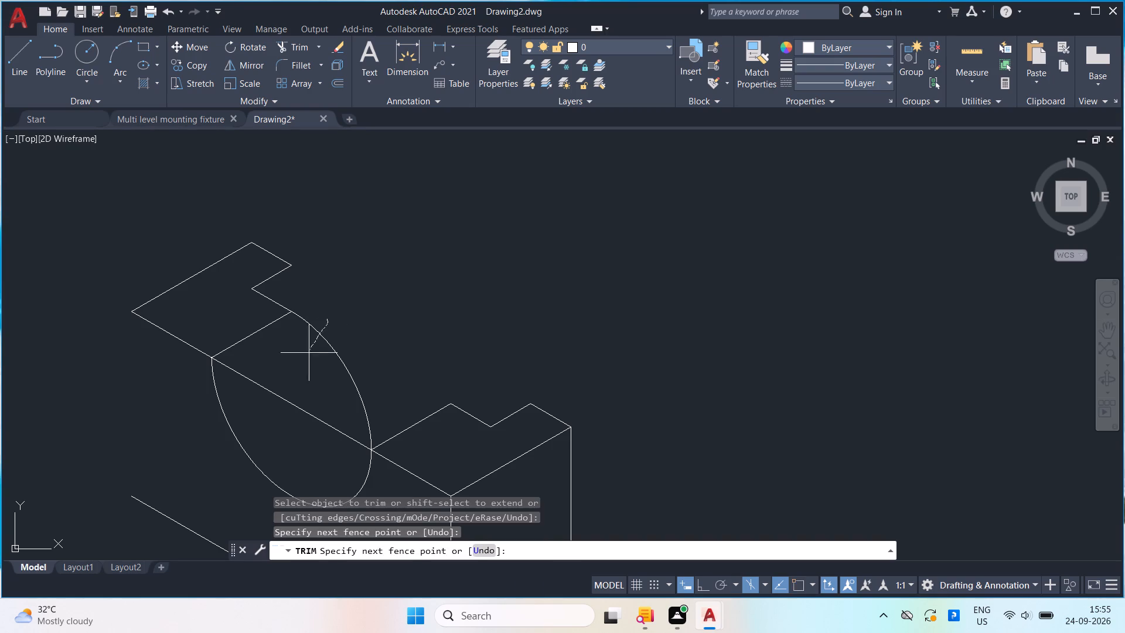
pyautogui.moveTo(309, 353); pyautogui.dragTo(297, 375)
pyautogui.moveTo(311, 374); pyautogui.dragTo(291, 429)
pyautogui.moveTo(291, 429); pyautogui.dragTo(289, 436)
pyautogui.moveTo(306, 401); pyautogui.dragTo(267, 413)
pyautogui.press('Escape')
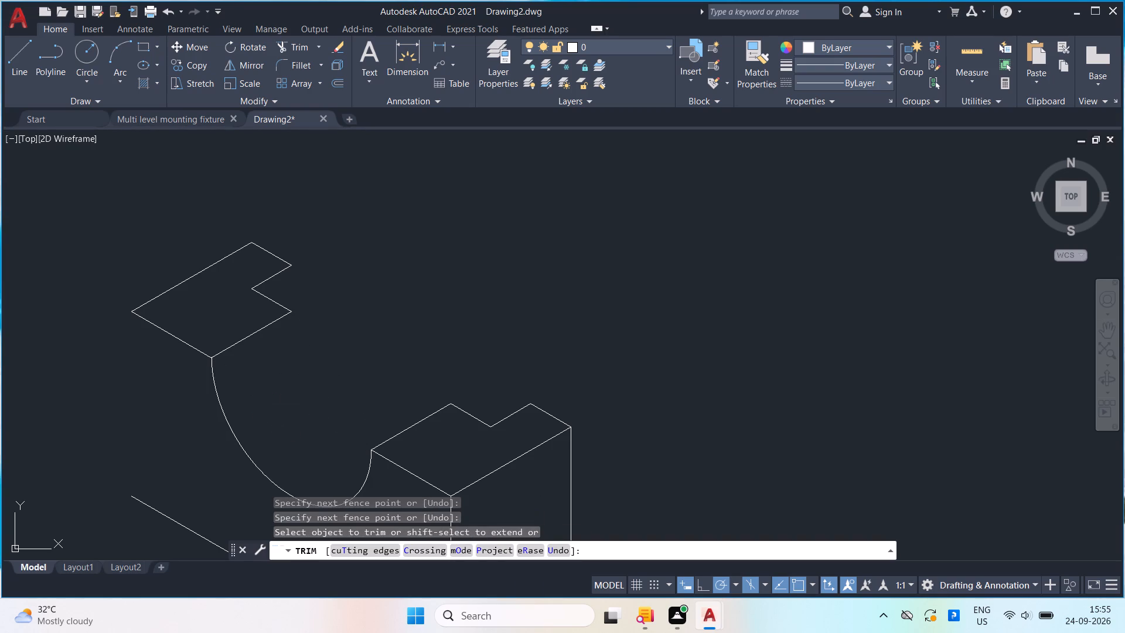
pyautogui.press('Escape')
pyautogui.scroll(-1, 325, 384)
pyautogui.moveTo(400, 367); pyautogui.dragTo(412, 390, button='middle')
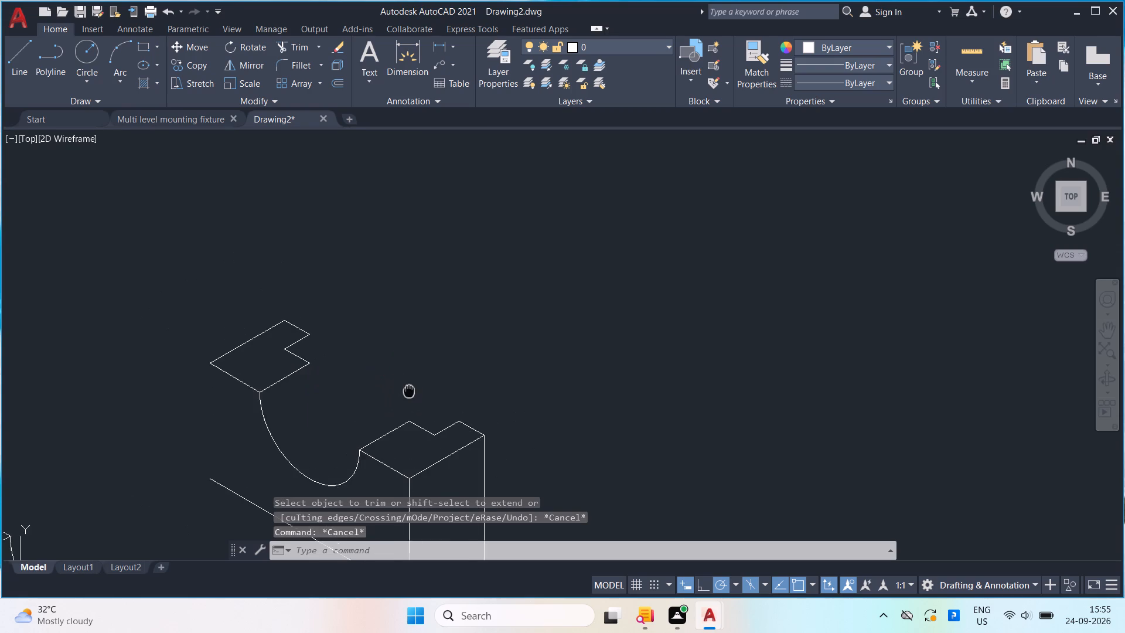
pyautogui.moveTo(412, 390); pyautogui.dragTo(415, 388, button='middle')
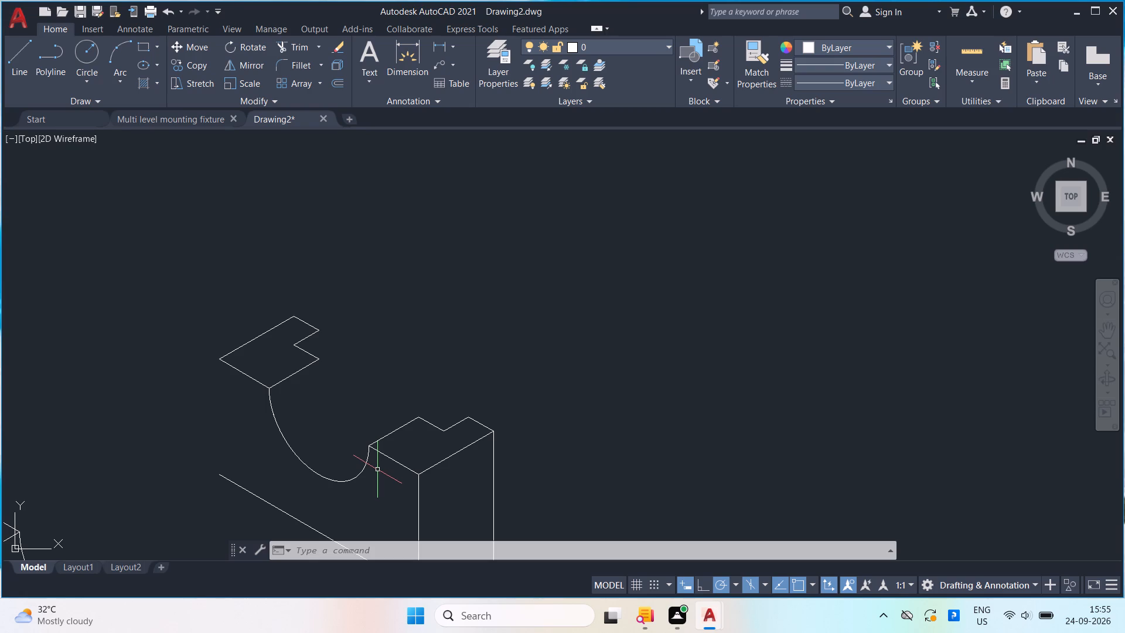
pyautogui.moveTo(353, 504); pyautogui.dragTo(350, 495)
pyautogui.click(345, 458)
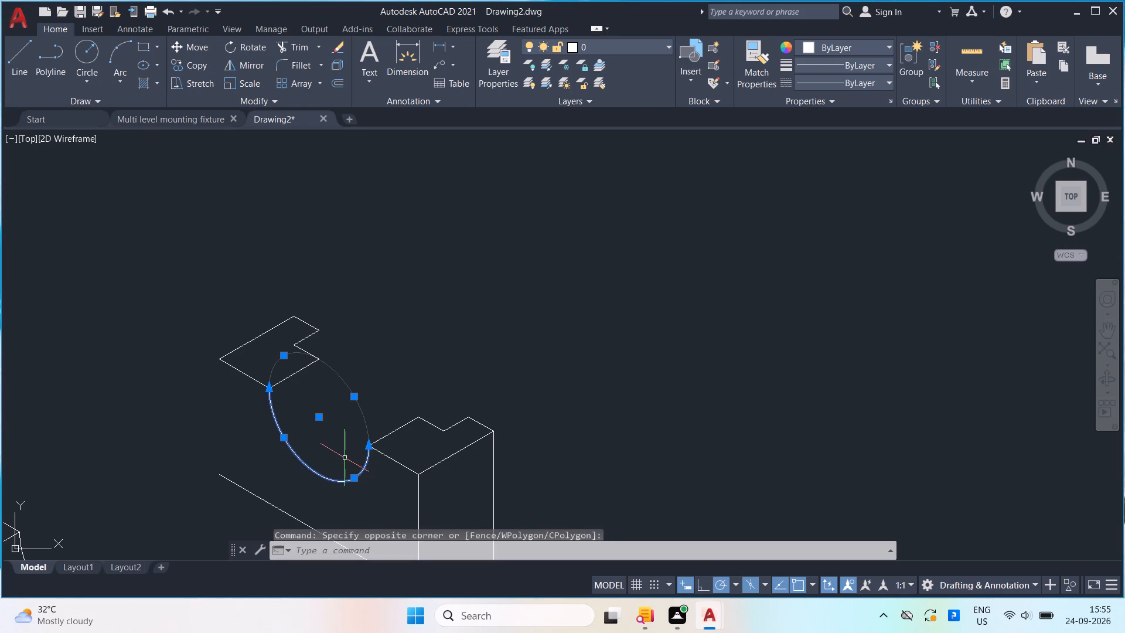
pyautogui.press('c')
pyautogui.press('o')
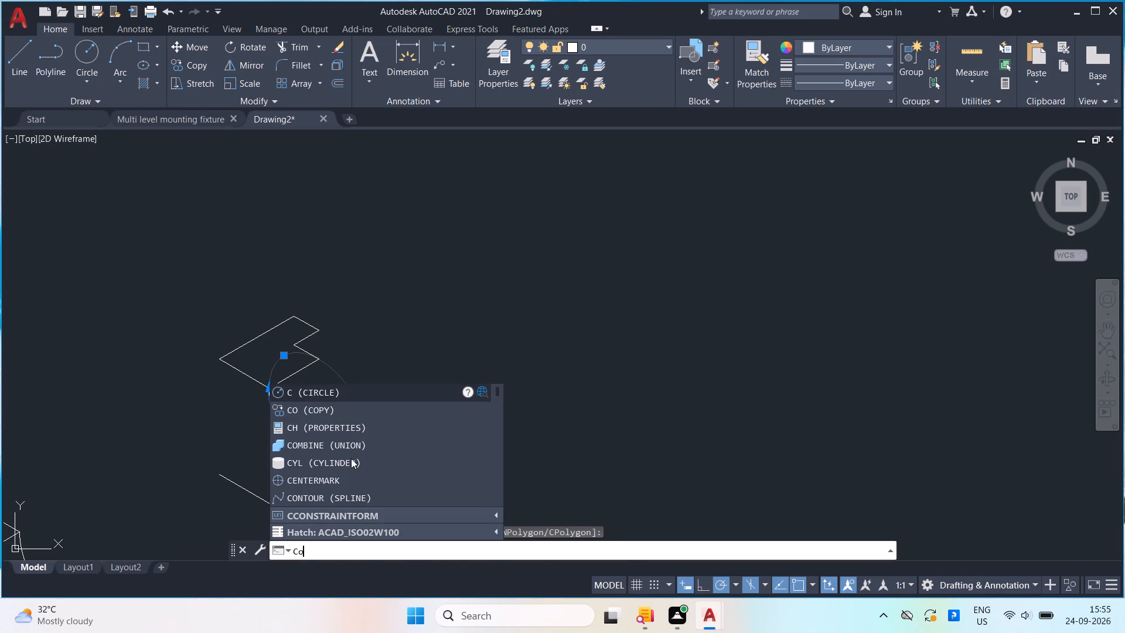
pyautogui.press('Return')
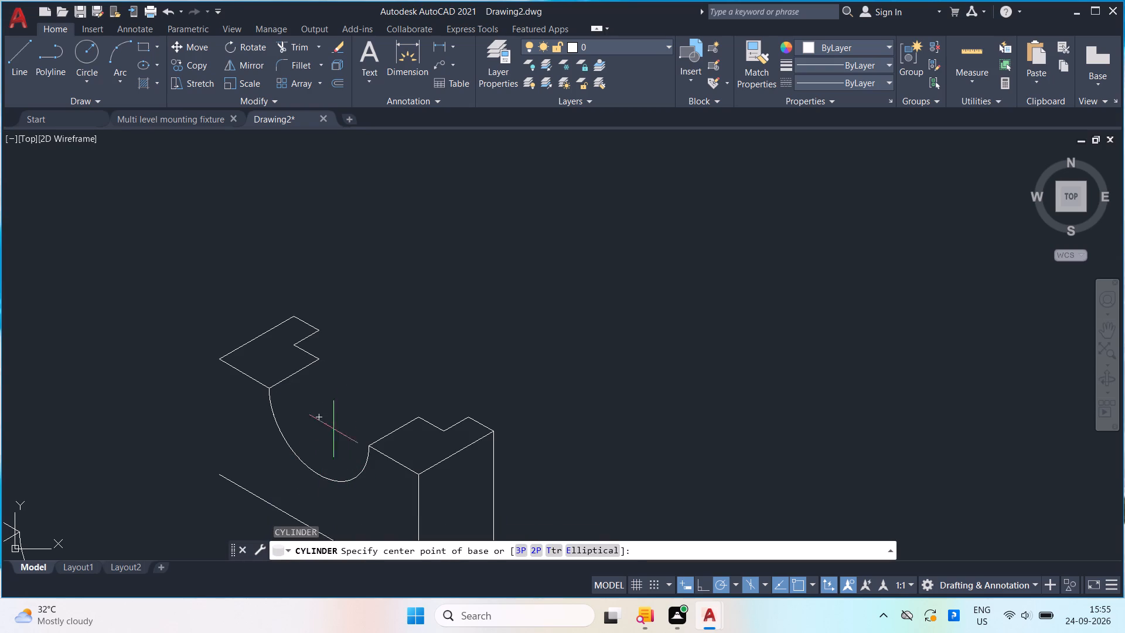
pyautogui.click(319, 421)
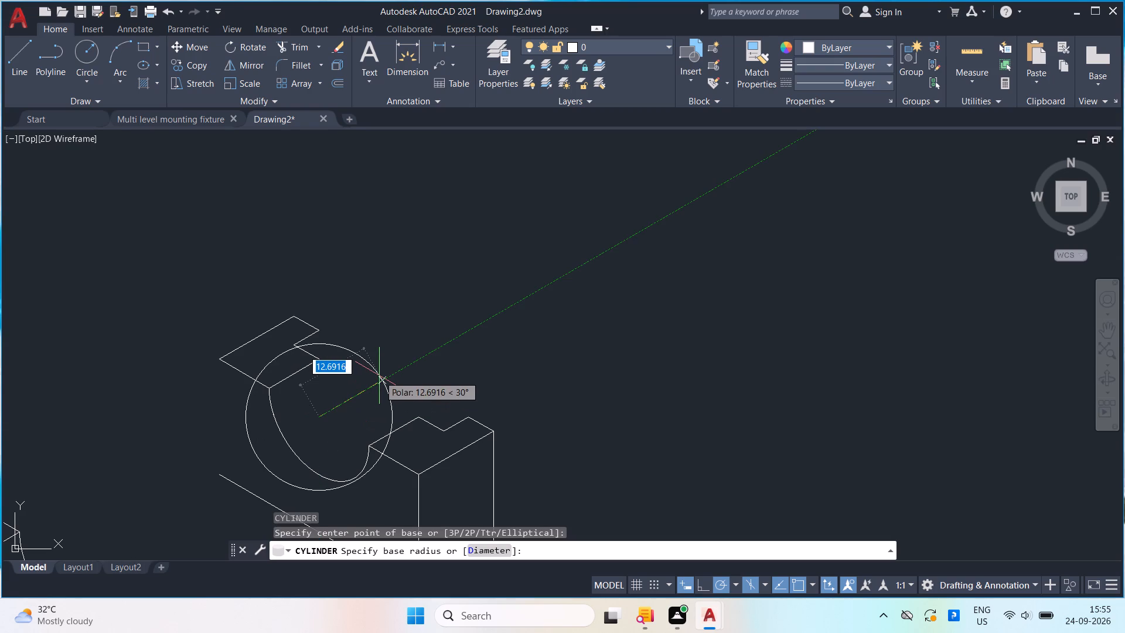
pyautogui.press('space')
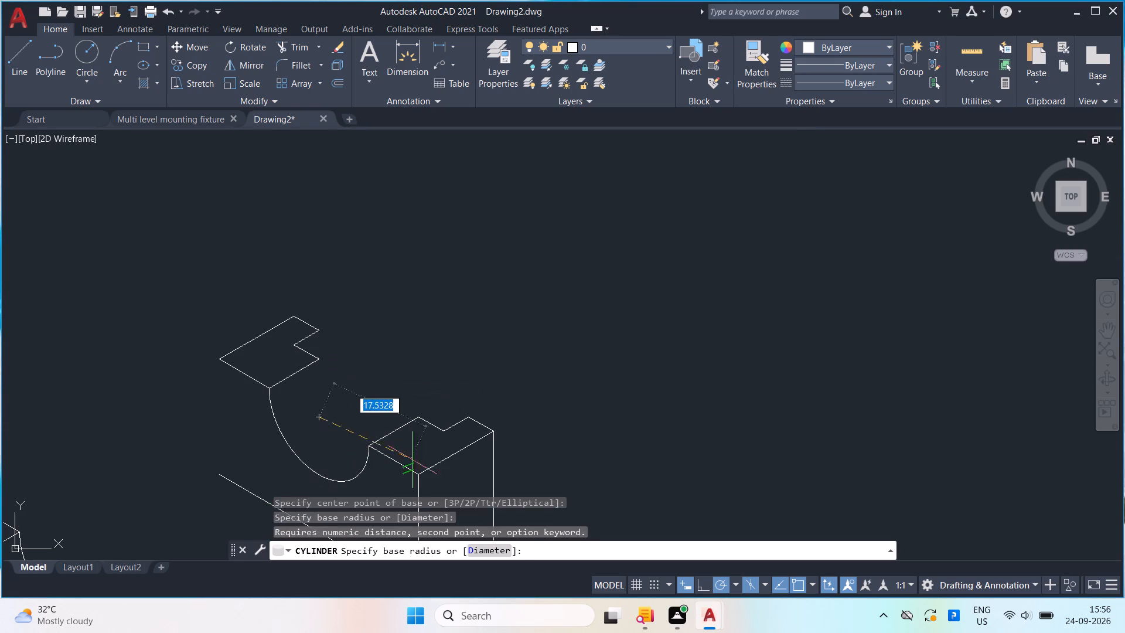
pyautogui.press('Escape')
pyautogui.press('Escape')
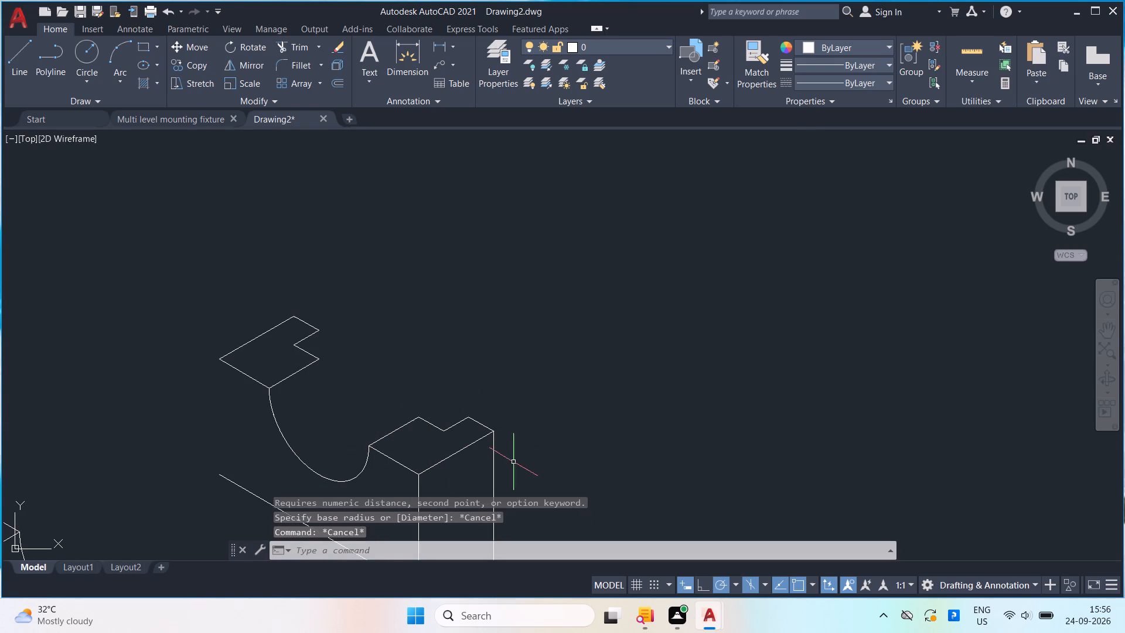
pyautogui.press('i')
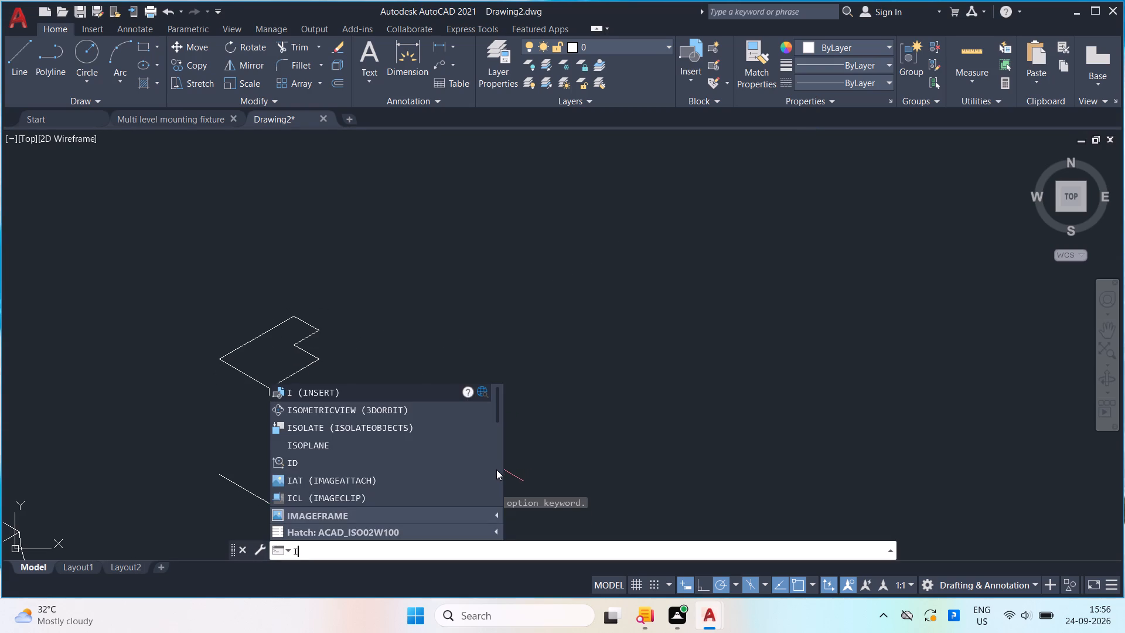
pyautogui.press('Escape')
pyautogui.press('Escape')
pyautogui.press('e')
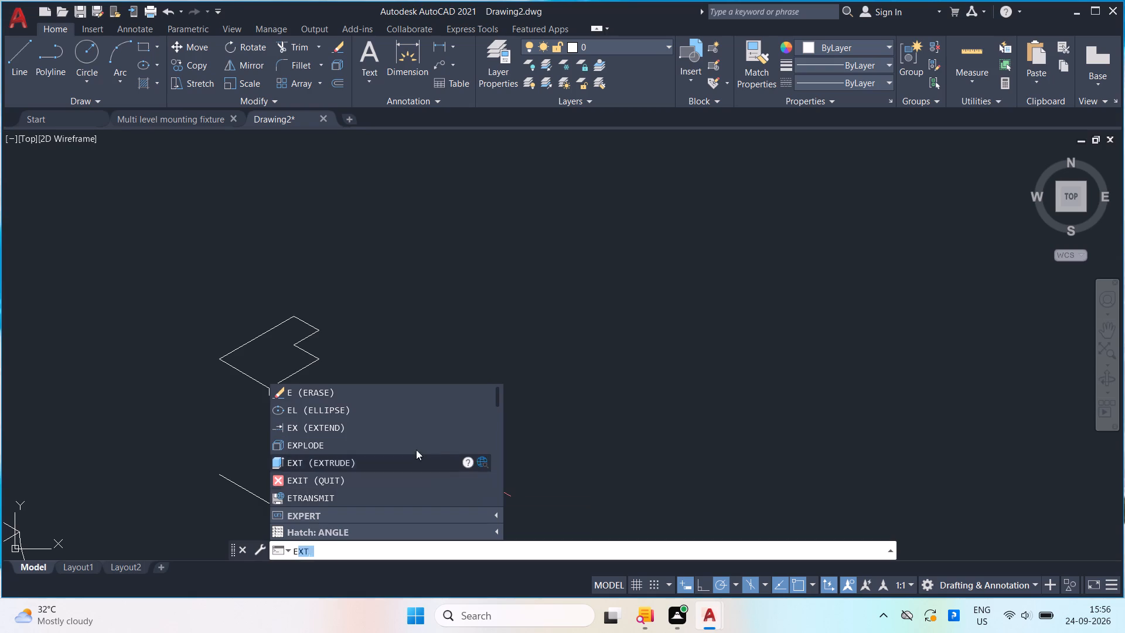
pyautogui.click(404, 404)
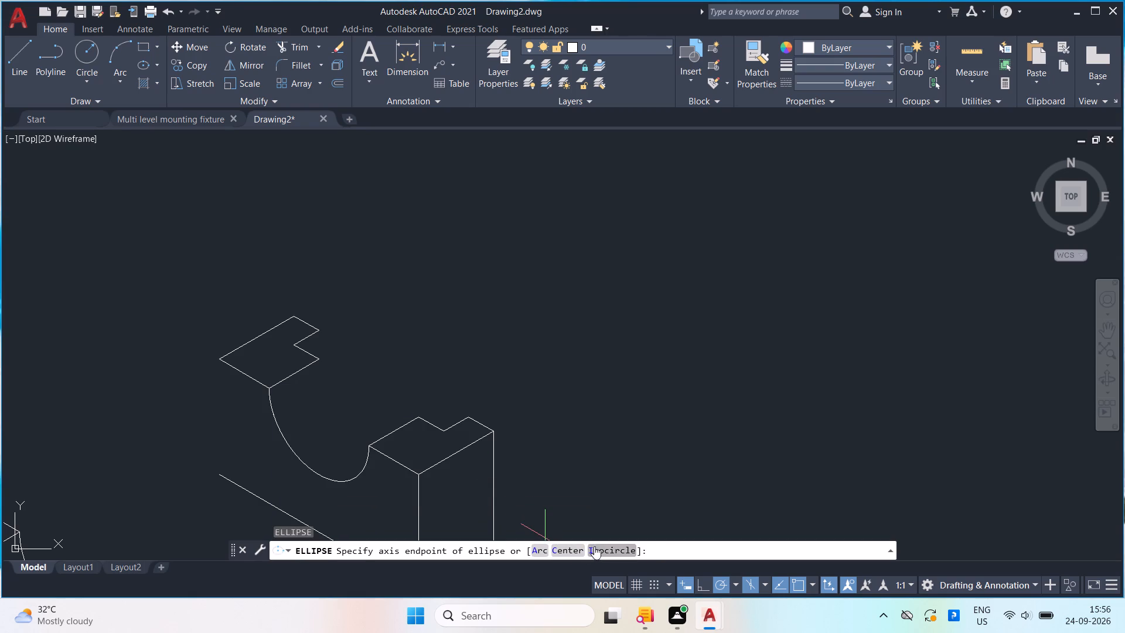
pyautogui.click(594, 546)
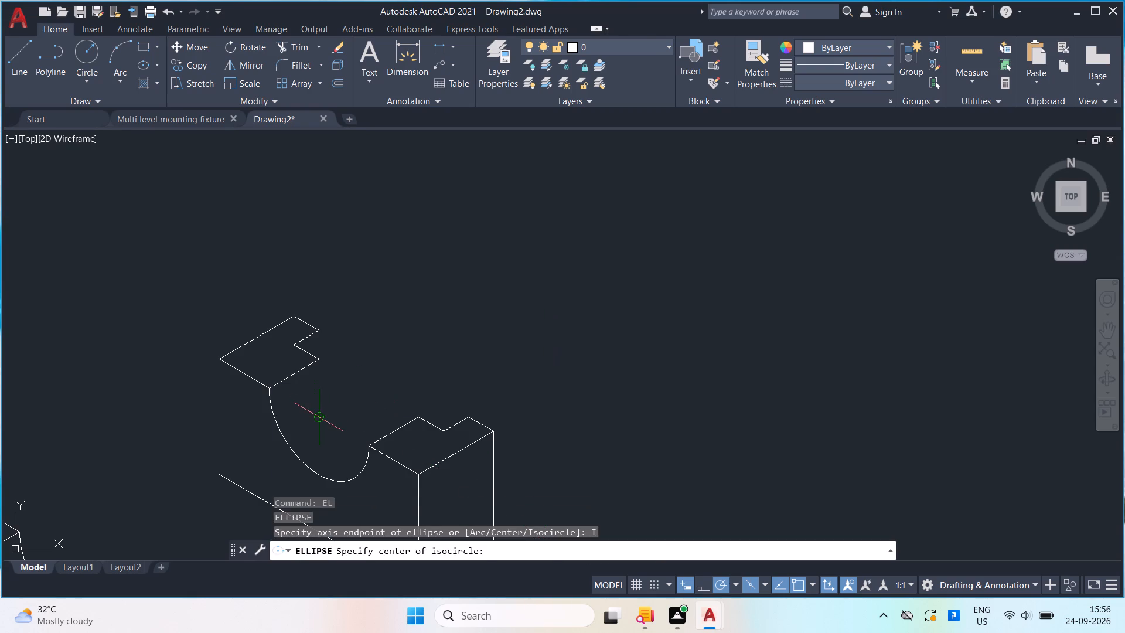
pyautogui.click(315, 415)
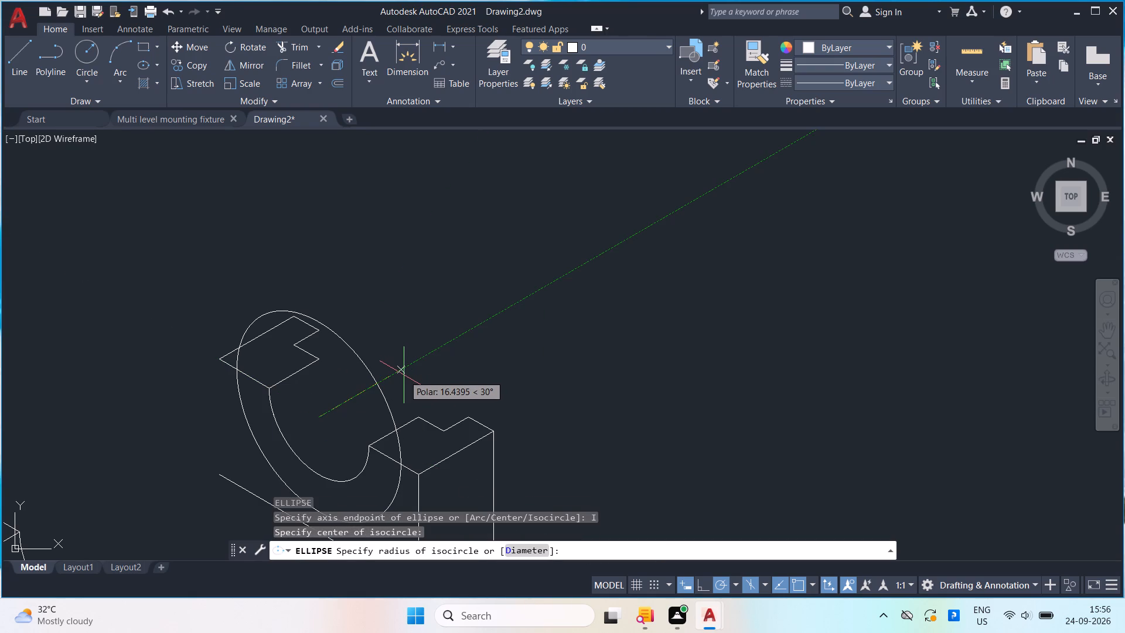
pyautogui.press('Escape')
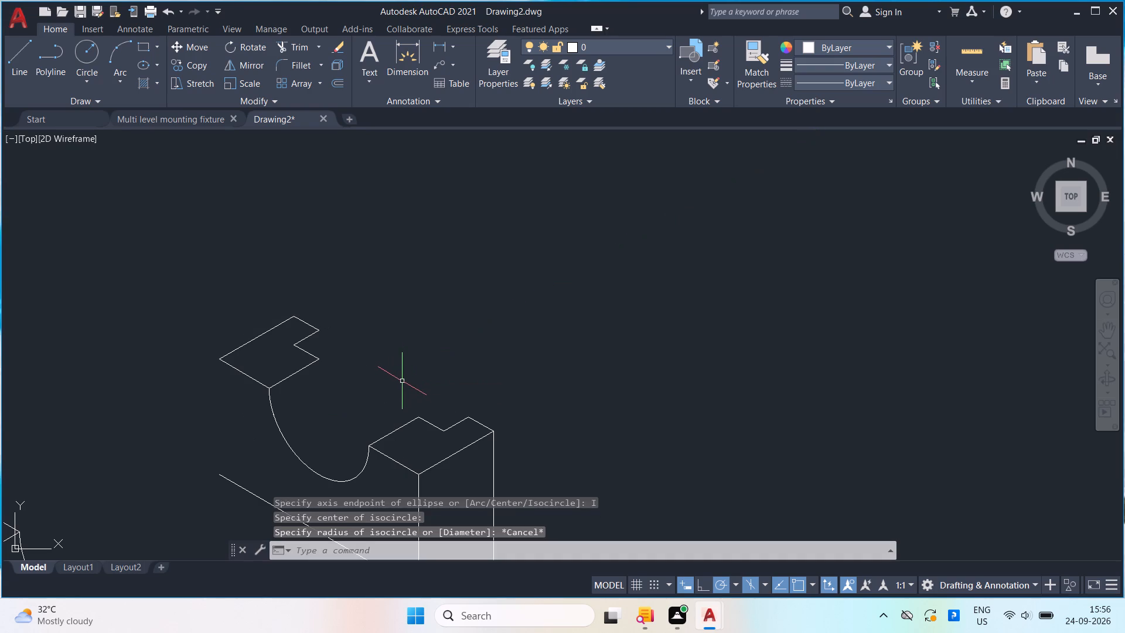
# Draw an isocircle of radius 10 centred 10 units at 30° from the centre of the recess arc.
pyautogui.press('space')
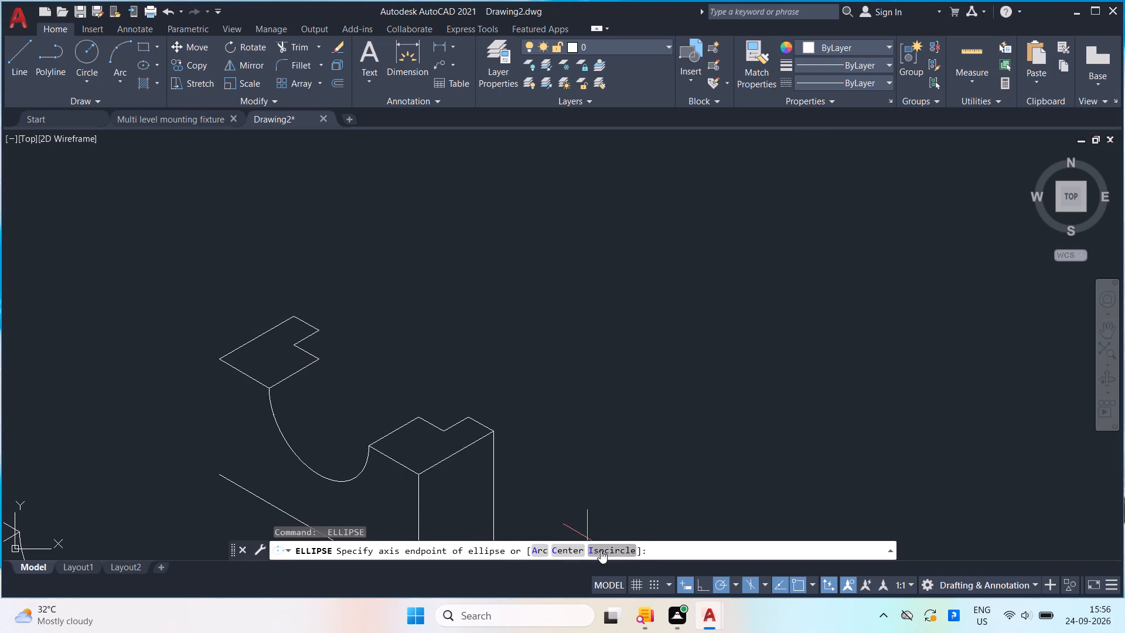
pyautogui.click(601, 550)
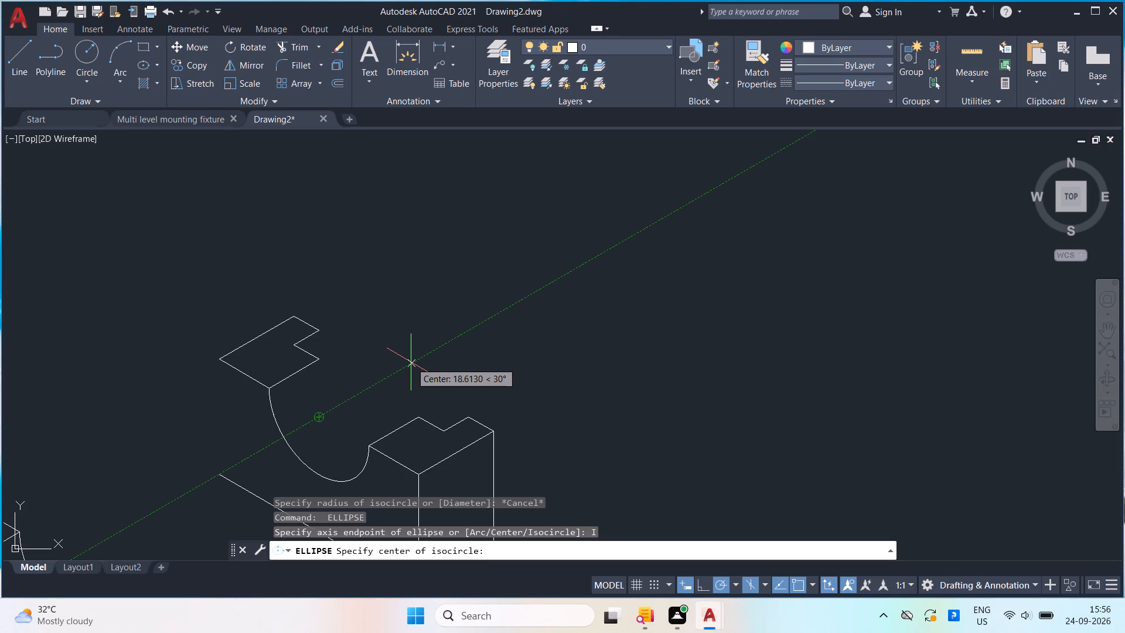
pyautogui.write('10')
pyautogui.press('Return')
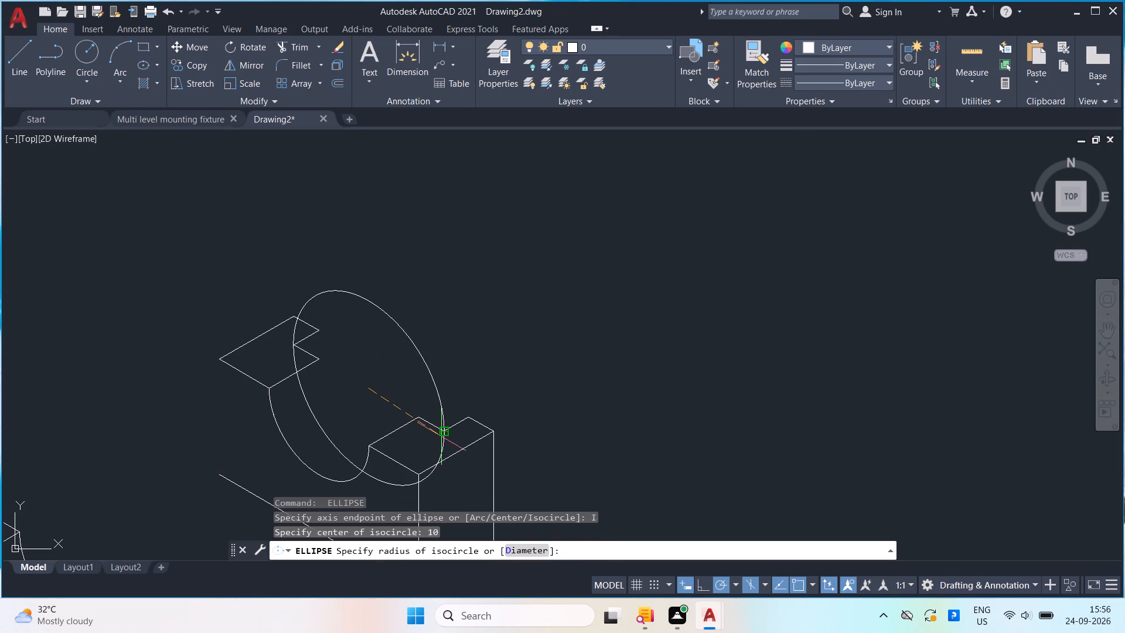
pyautogui.write('10')
pyautogui.press('Return')
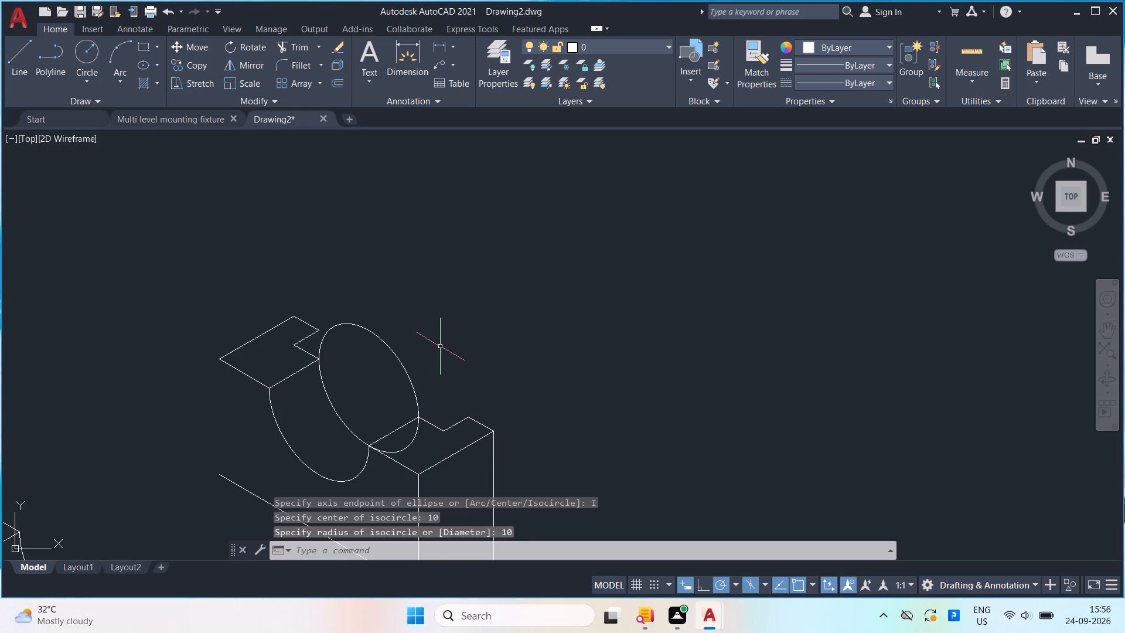
# Trim the new isocircle to the arc running from the upper notched outline's inner corner to the nearest corner of the opposite post top.
pyautogui.write('tr')
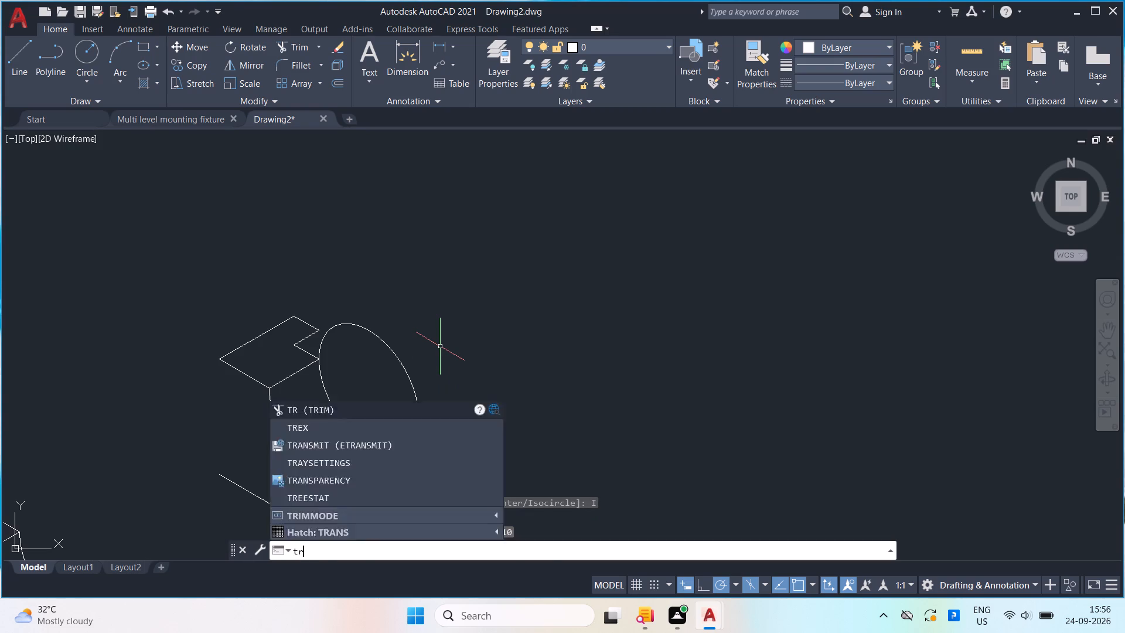
pyautogui.press('Return')
pyautogui.moveTo(408, 324); pyautogui.dragTo(387, 376)
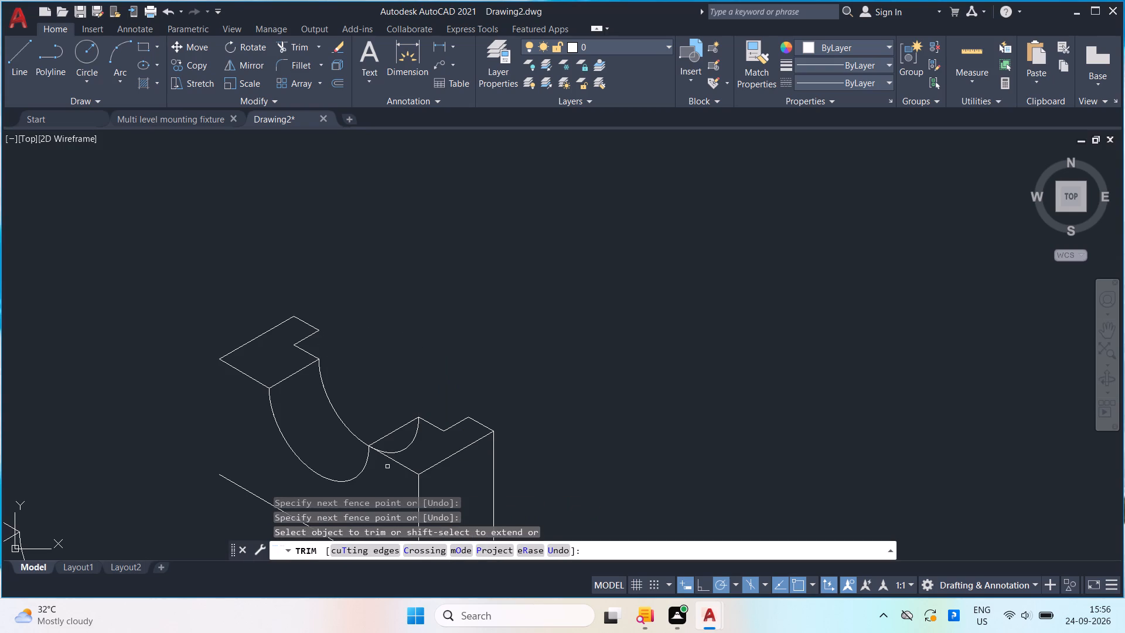
pyautogui.moveTo(411, 453); pyautogui.dragTo(408, 441)
pyautogui.press('Escape')
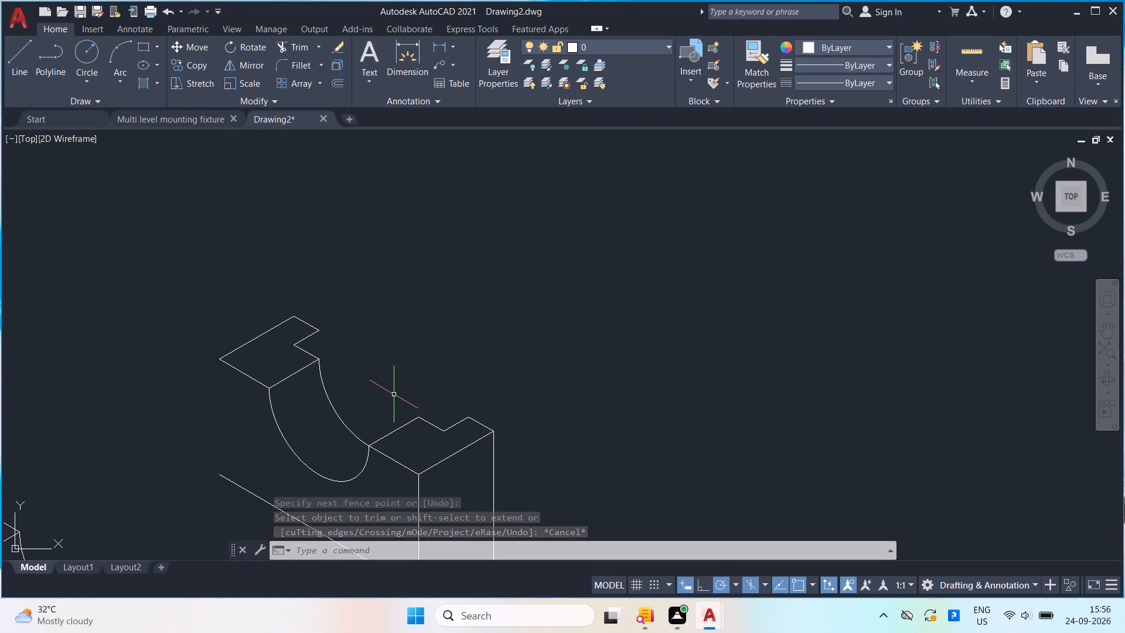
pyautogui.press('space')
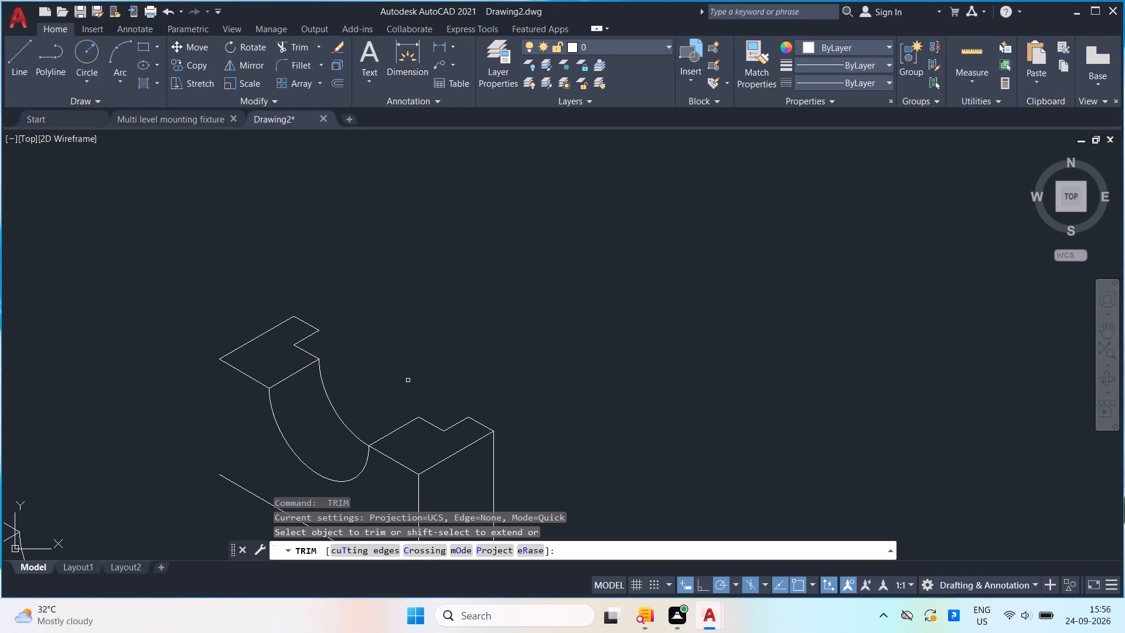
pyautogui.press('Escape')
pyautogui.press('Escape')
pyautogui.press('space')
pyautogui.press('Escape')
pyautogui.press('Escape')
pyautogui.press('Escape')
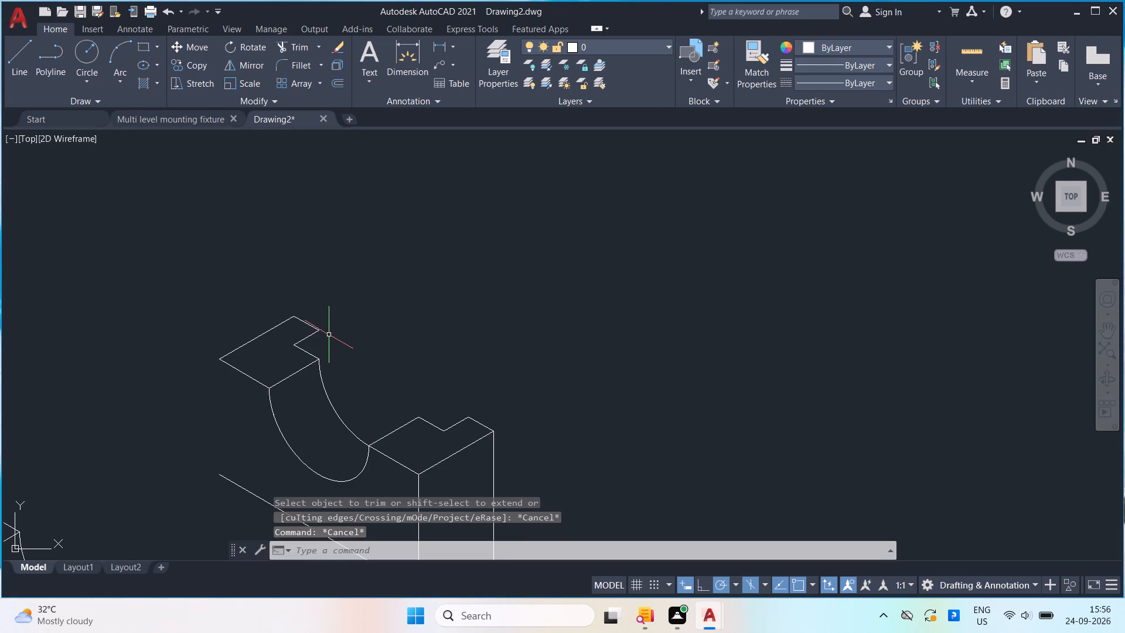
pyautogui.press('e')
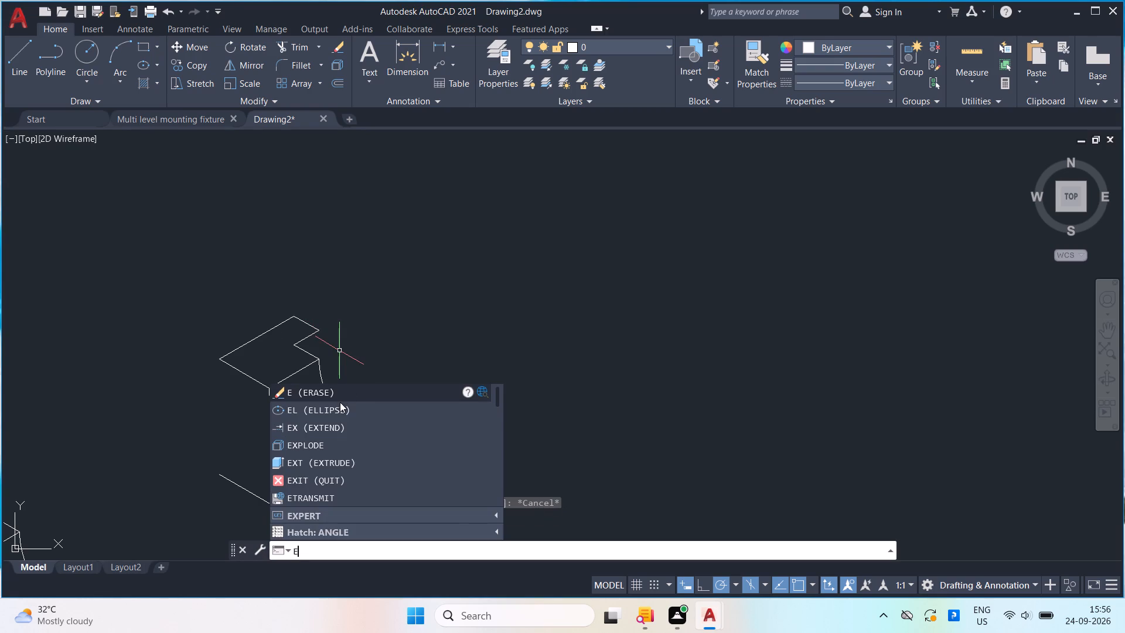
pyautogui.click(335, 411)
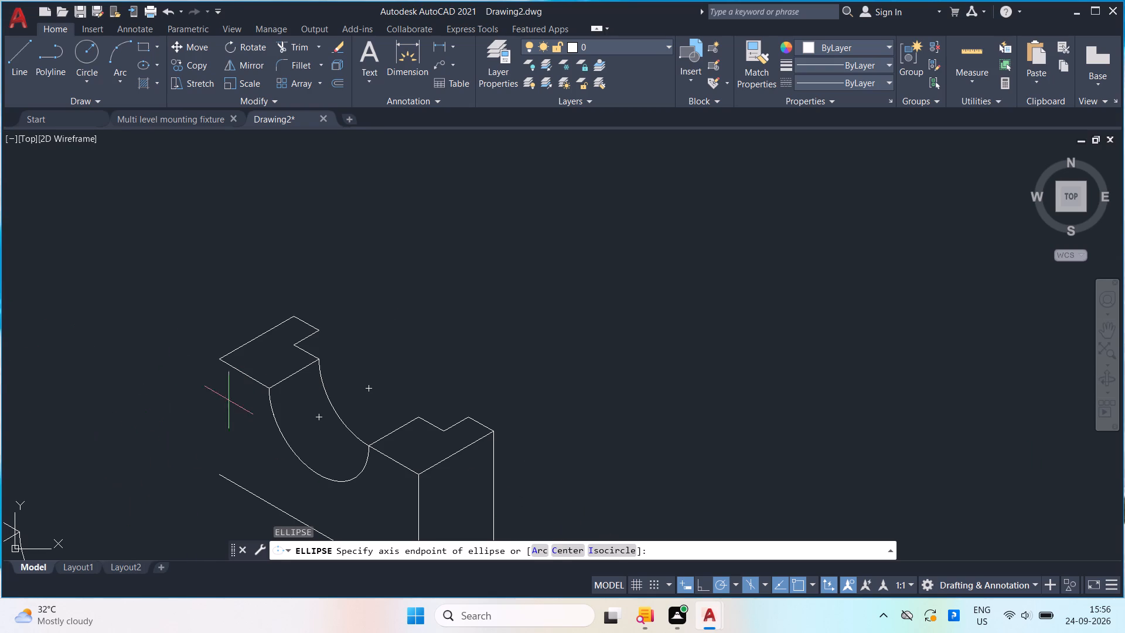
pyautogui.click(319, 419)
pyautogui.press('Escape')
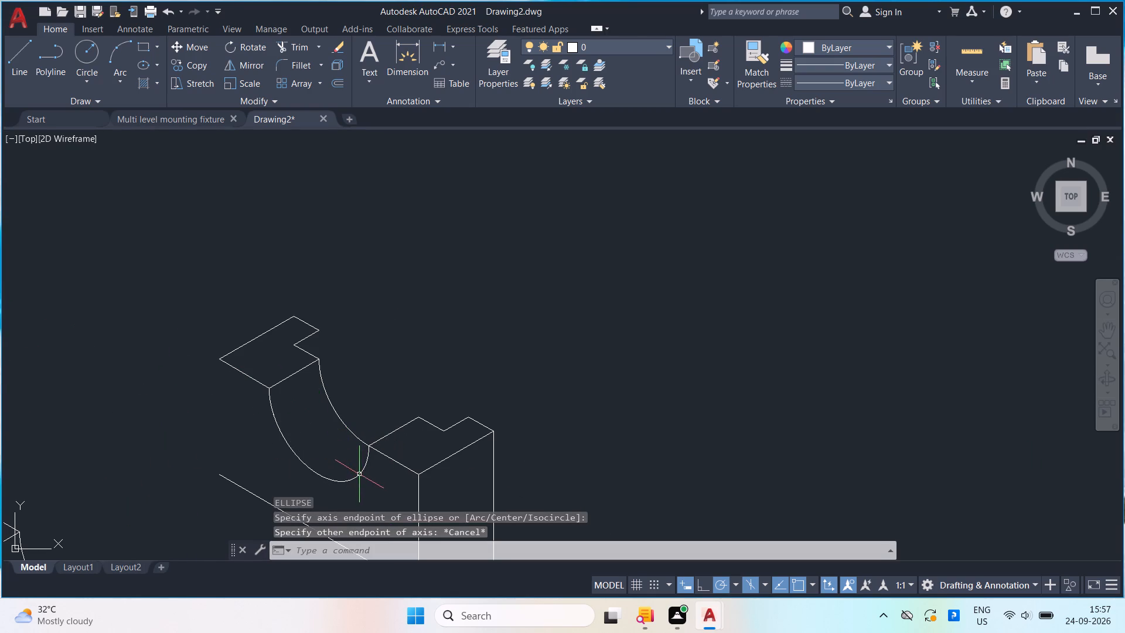
# Draw an isocircle of radius 15 centred on the front recess arc's centre.
pyautogui.press('e')
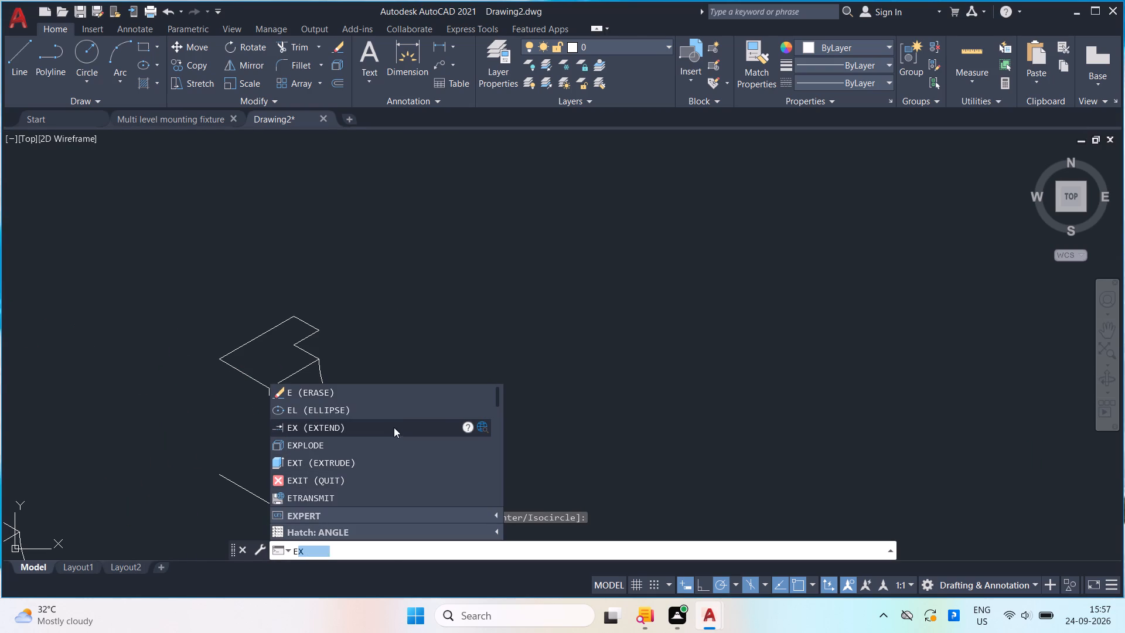
pyautogui.click(387, 411)
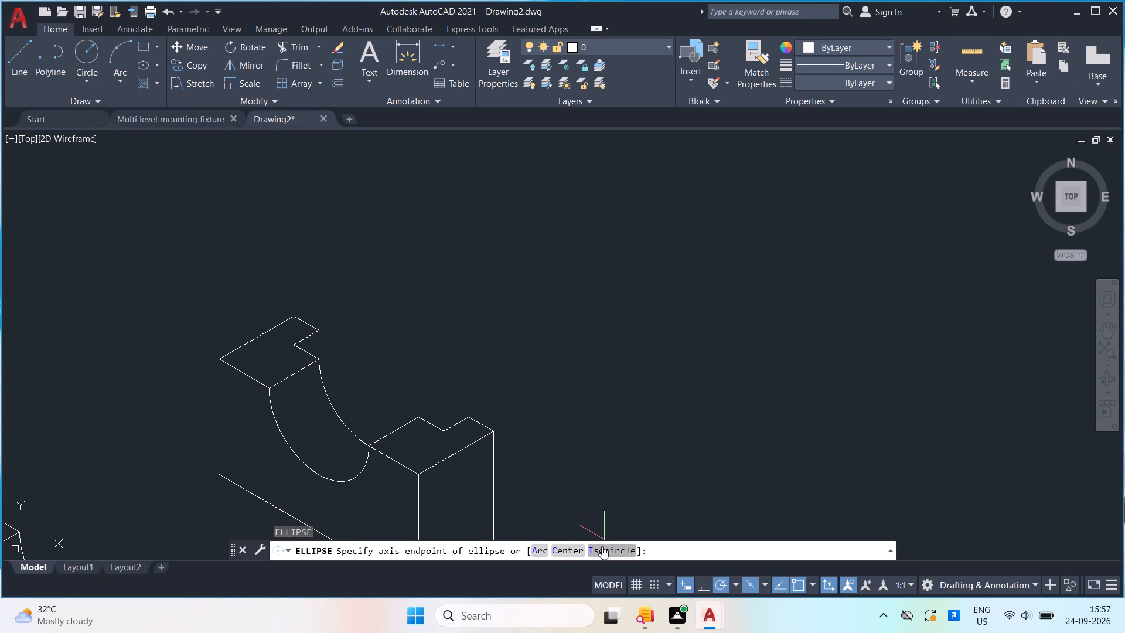
pyautogui.click(602, 546)
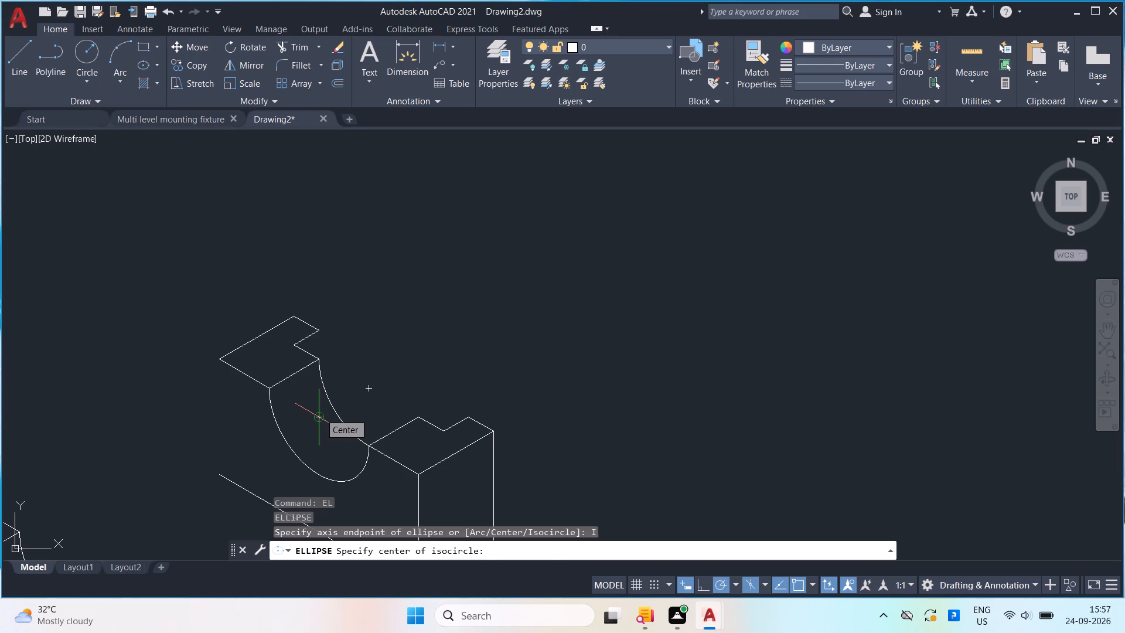
pyautogui.click(320, 413)
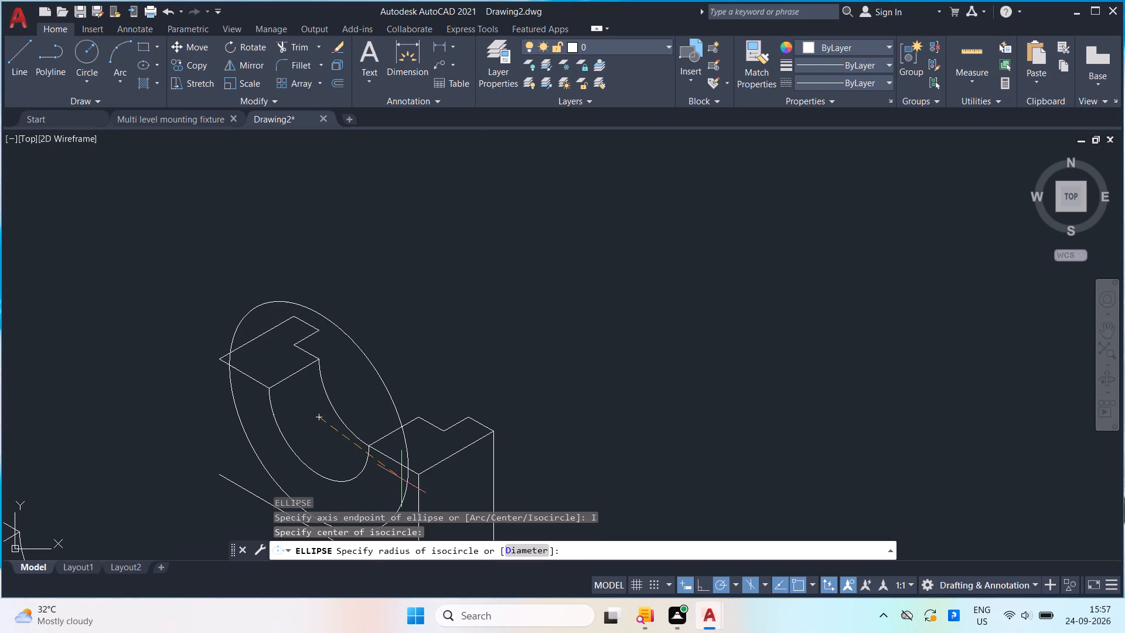
pyautogui.press('1')
pyautogui.press('5')
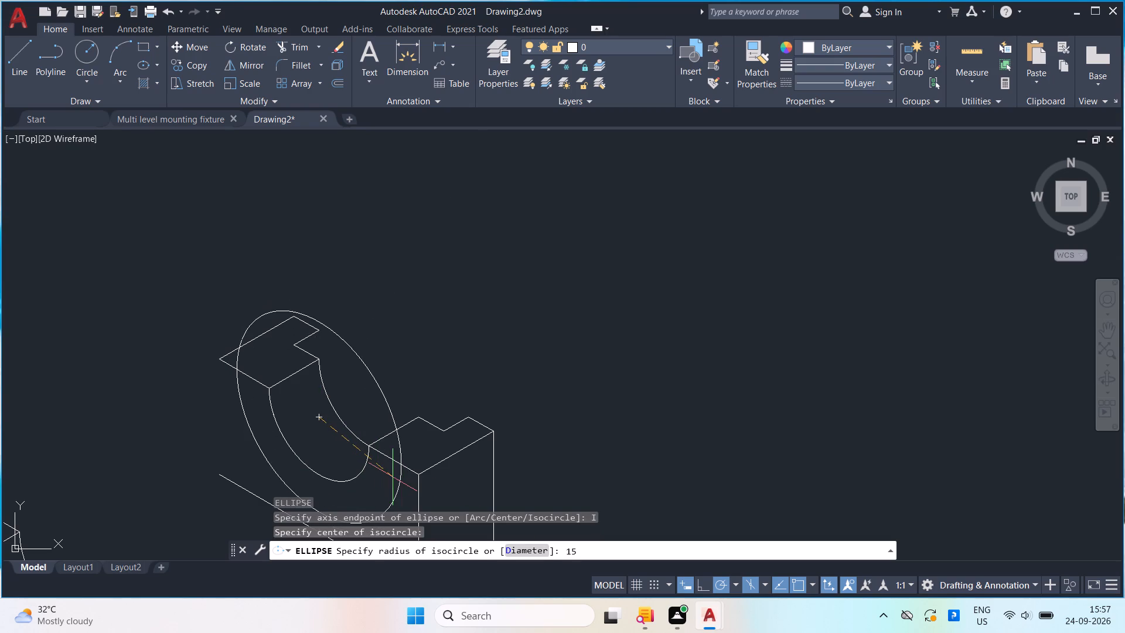
pyautogui.press('Return')
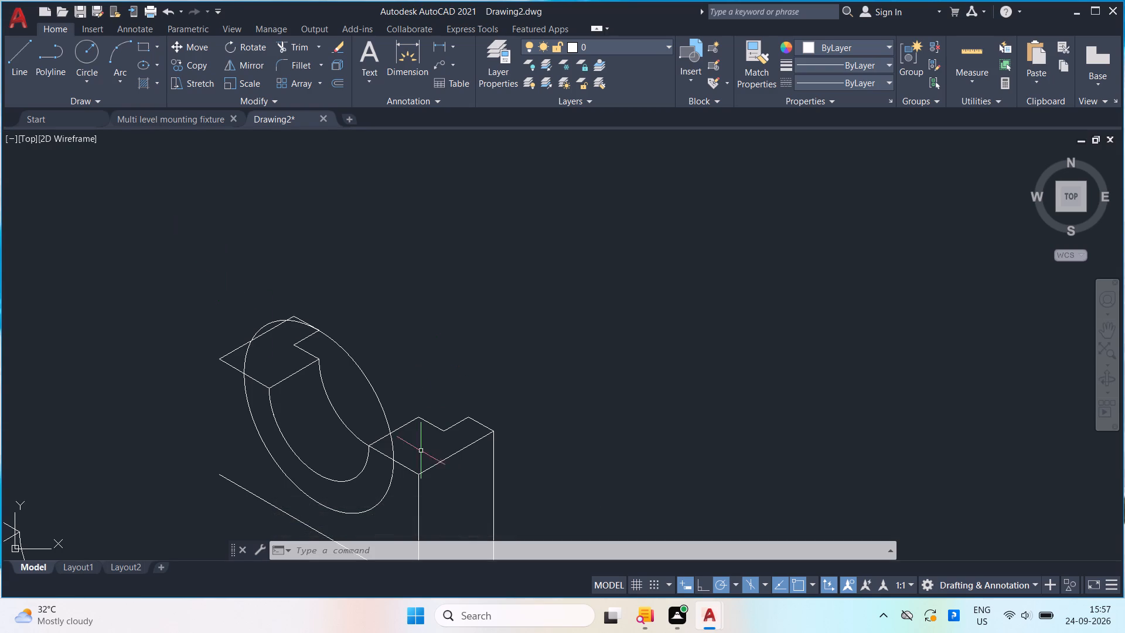
# Copy the radius 15 isocircle from its centre to a point 15 units away at 30°.
pyautogui.scroll(1, 396, 413)
pyautogui.moveTo(400, 407); pyautogui.dragTo(386, 396)
pyautogui.click(353, 371)
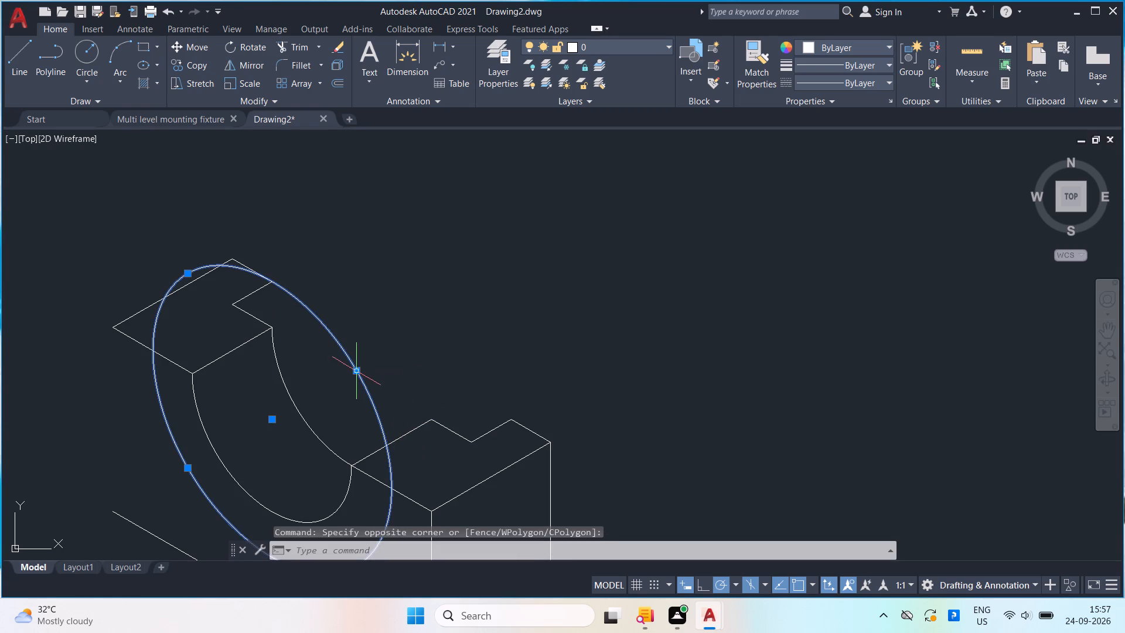
pyautogui.write('co')
pyautogui.press('Return')
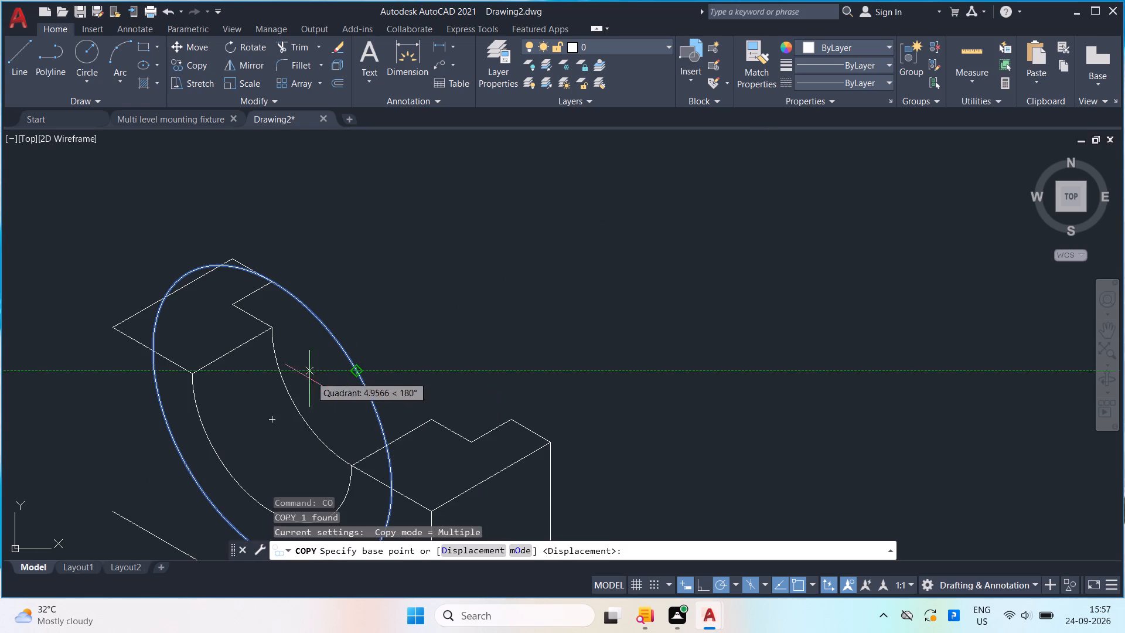
pyautogui.click(272, 423)
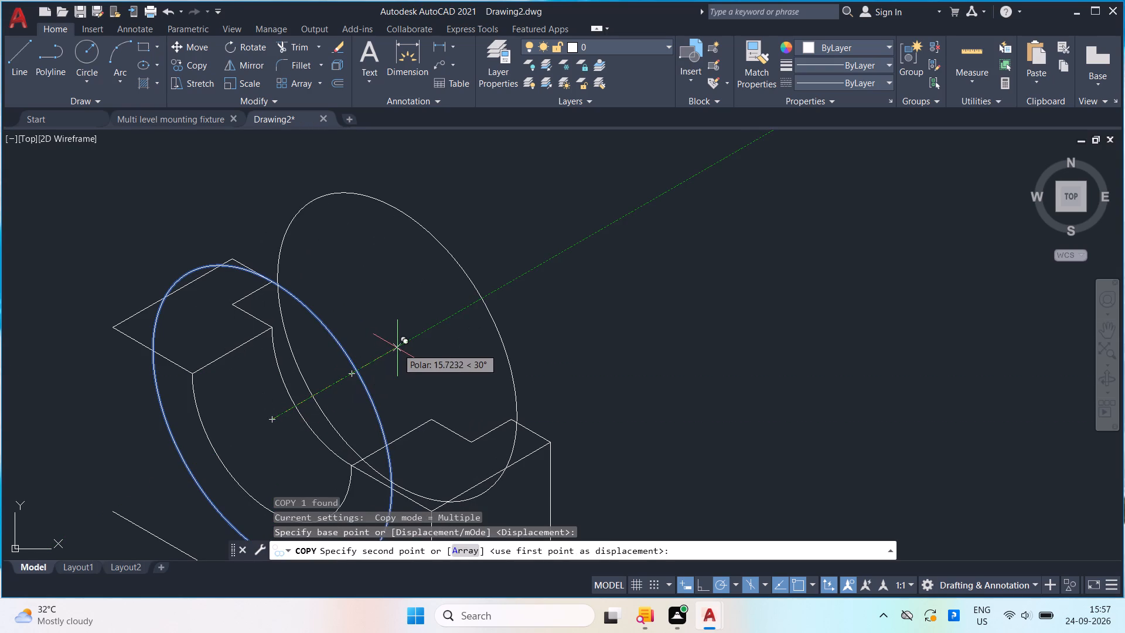
pyautogui.write('15')
pyautogui.press('Return')
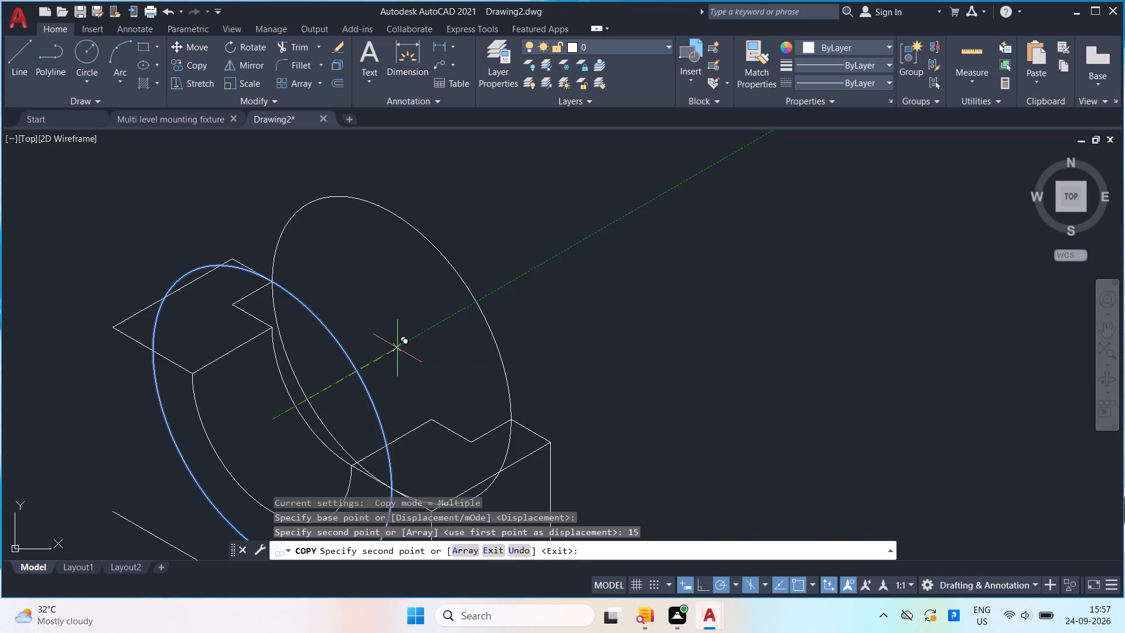
pyautogui.press('Return')
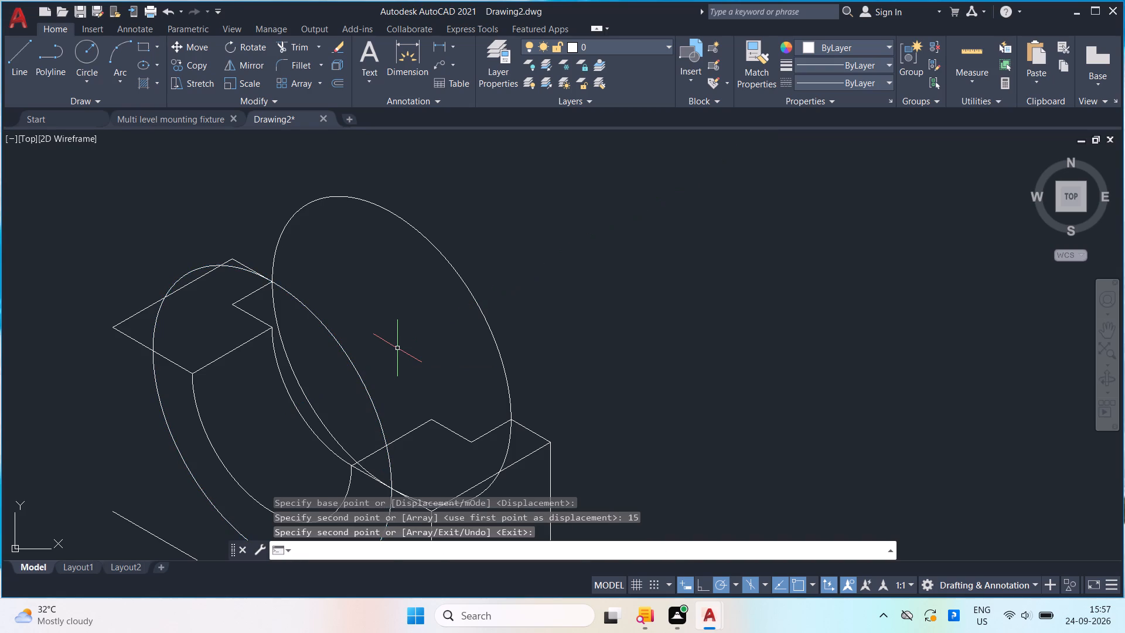
# Erase the original radius 15 isocircle centred on the front recess arc's centre.
pyautogui.click(336, 342)
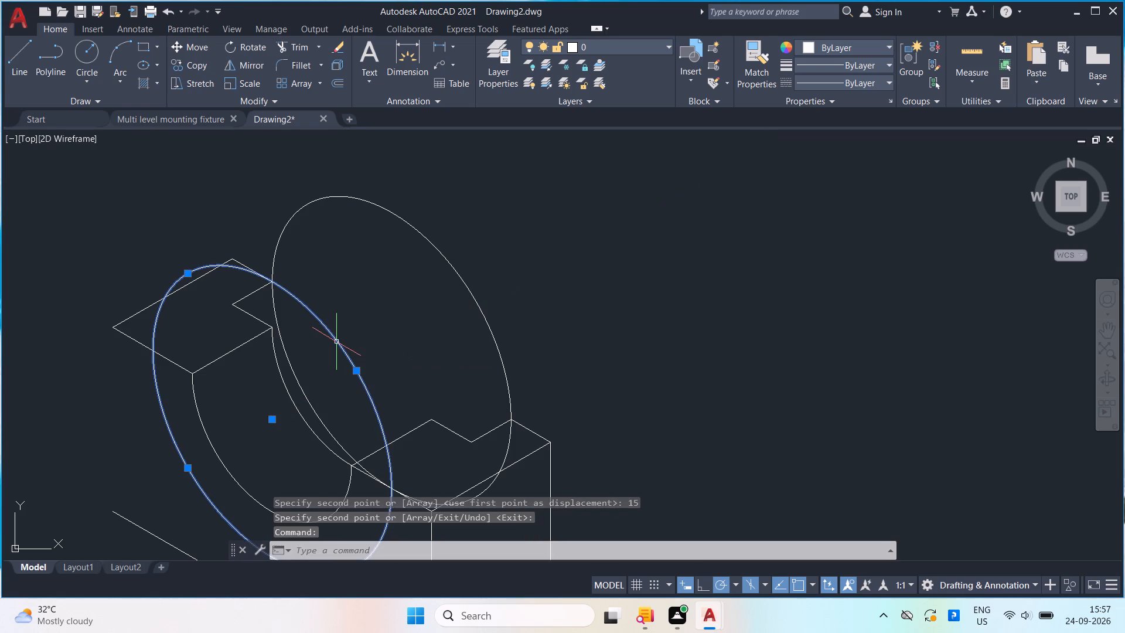
pyautogui.press('Delete')
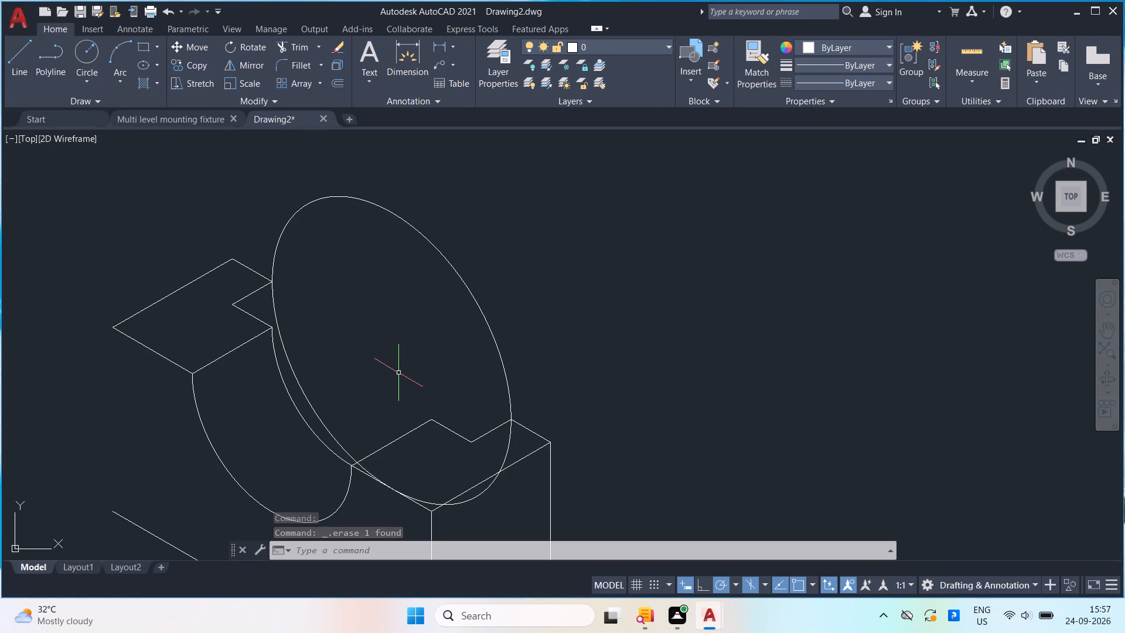
# Trim the copied isocircle to the arc running from the upper notched outline's far outer corner down to the near edge of the opposite post top.
pyautogui.write('tr')
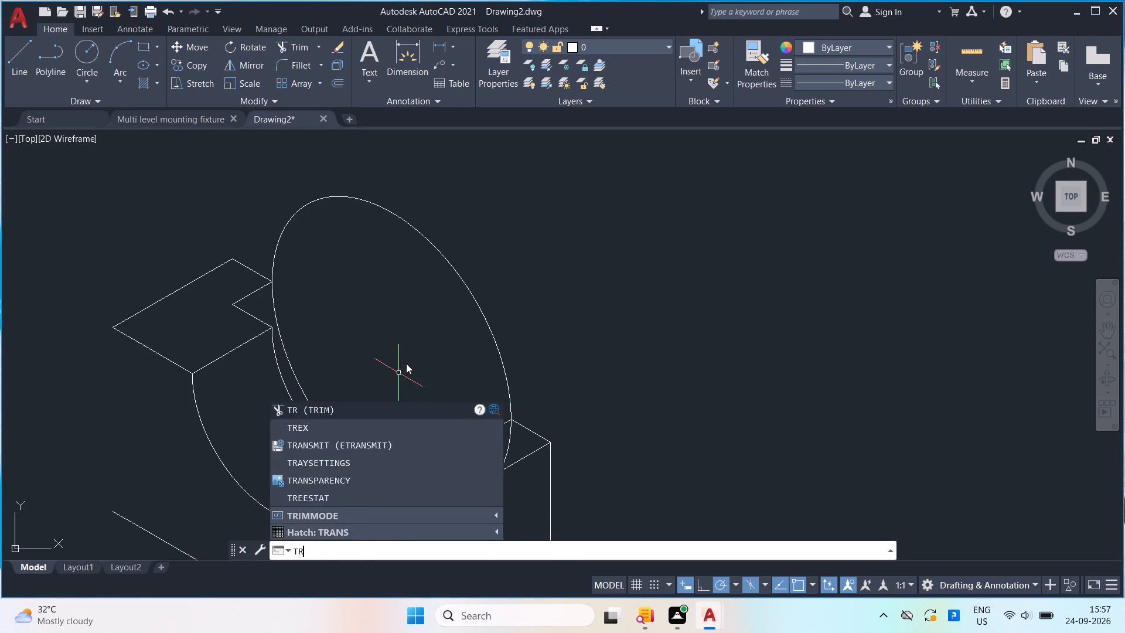
pyautogui.press('Return')
pyautogui.moveTo(420, 316); pyautogui.dragTo(515, 227)
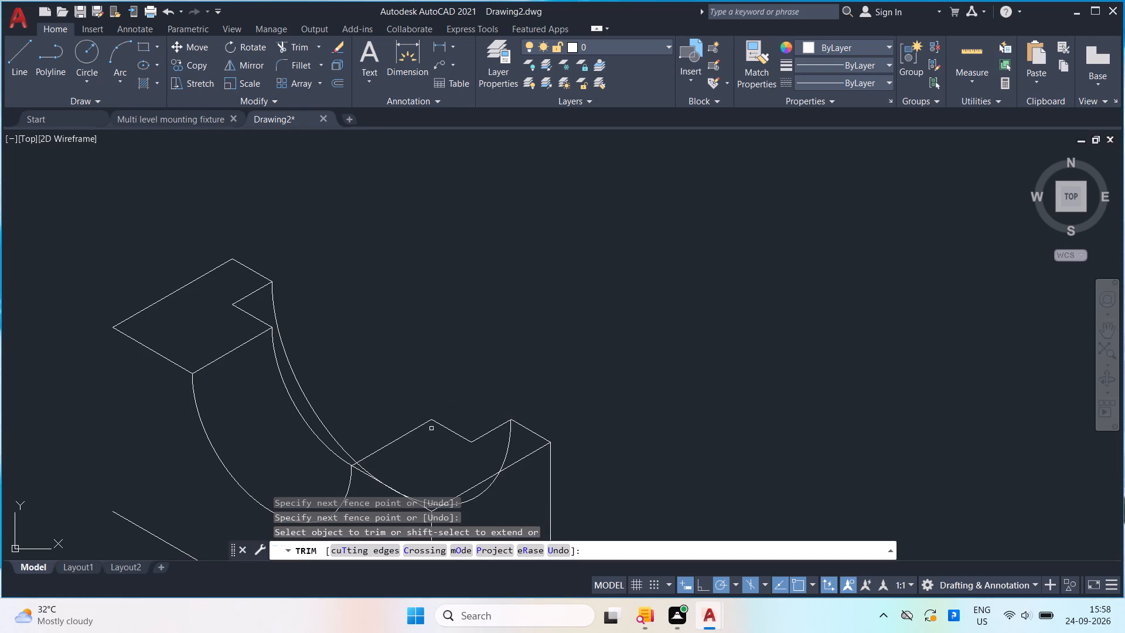
pyautogui.moveTo(432, 417); pyautogui.dragTo(441, 260, button='middle')
pyautogui.scroll(4, 414, 326)
pyautogui.moveTo(215, 231); pyautogui.dragTo(175, 237)
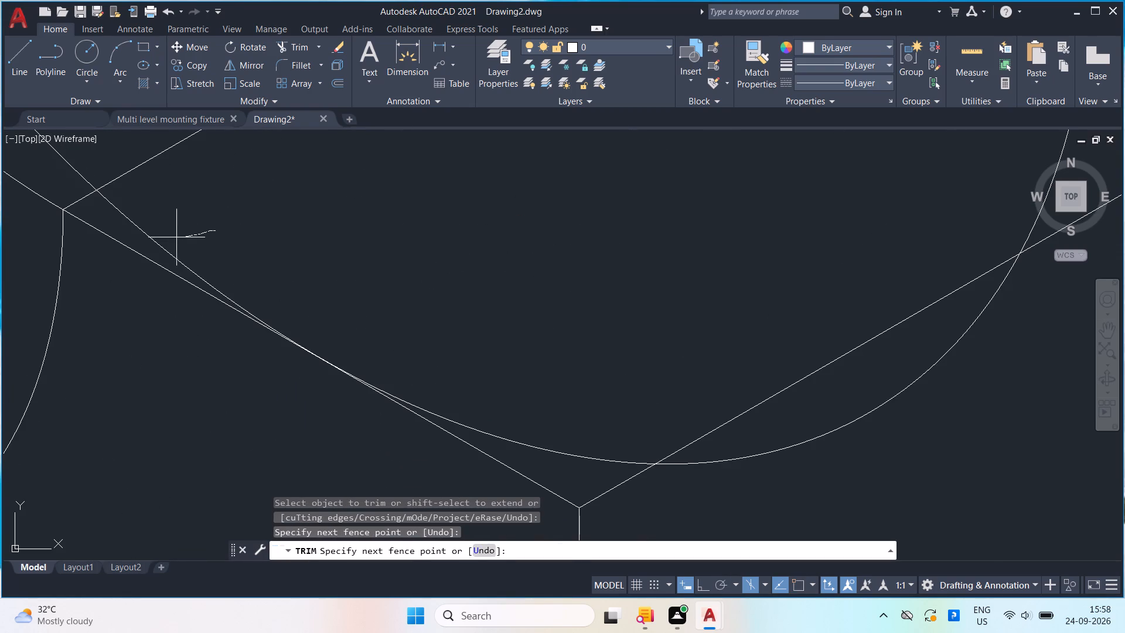
pyautogui.moveTo(175, 237); pyautogui.dragTo(141, 237)
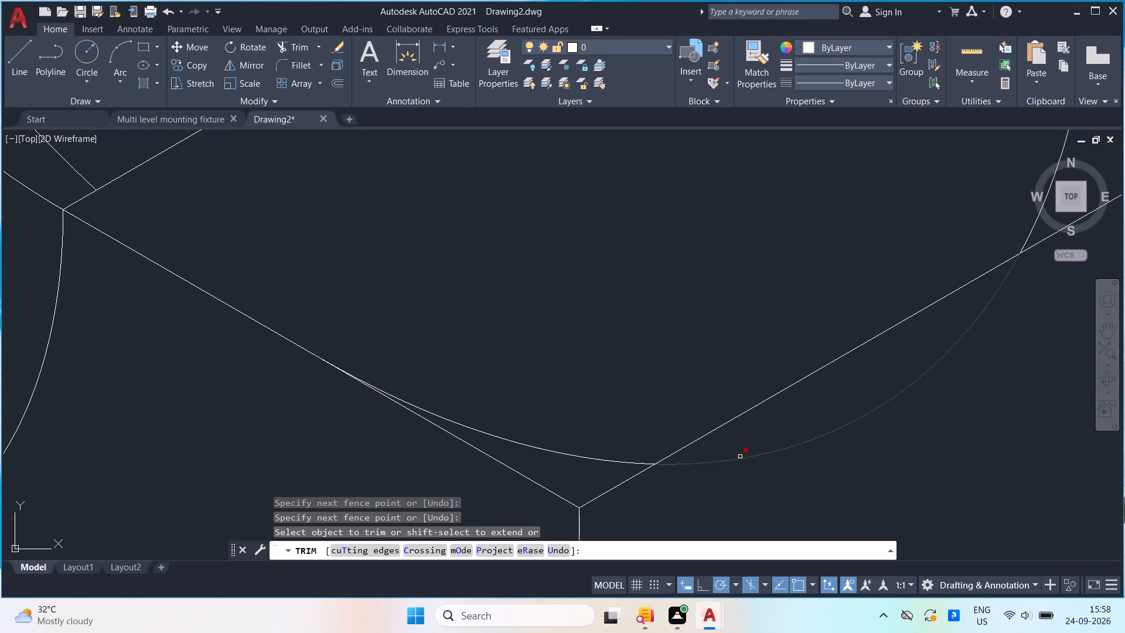
pyautogui.scroll(-4, 740, 457)
pyautogui.moveTo(776, 483); pyautogui.dragTo(761, 445)
pyautogui.moveTo(772, 406); pyautogui.dragTo(807, 405)
pyautogui.scroll(3, 693, 454)
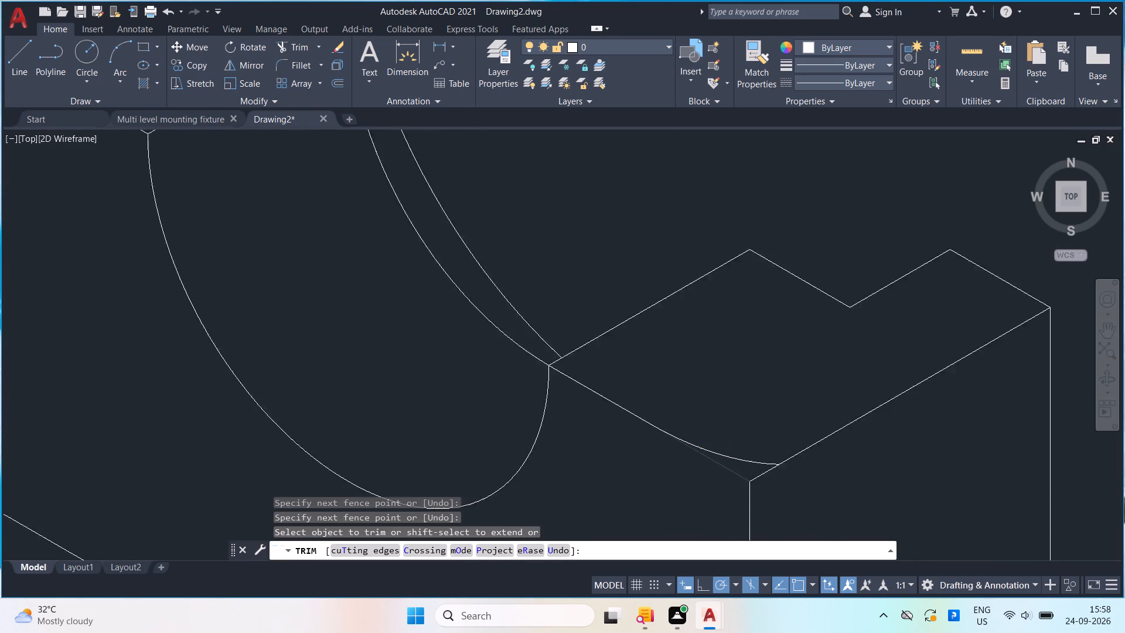
pyautogui.moveTo(770, 472); pyautogui.dragTo(773, 441)
pyautogui.scroll(-4, 763, 438)
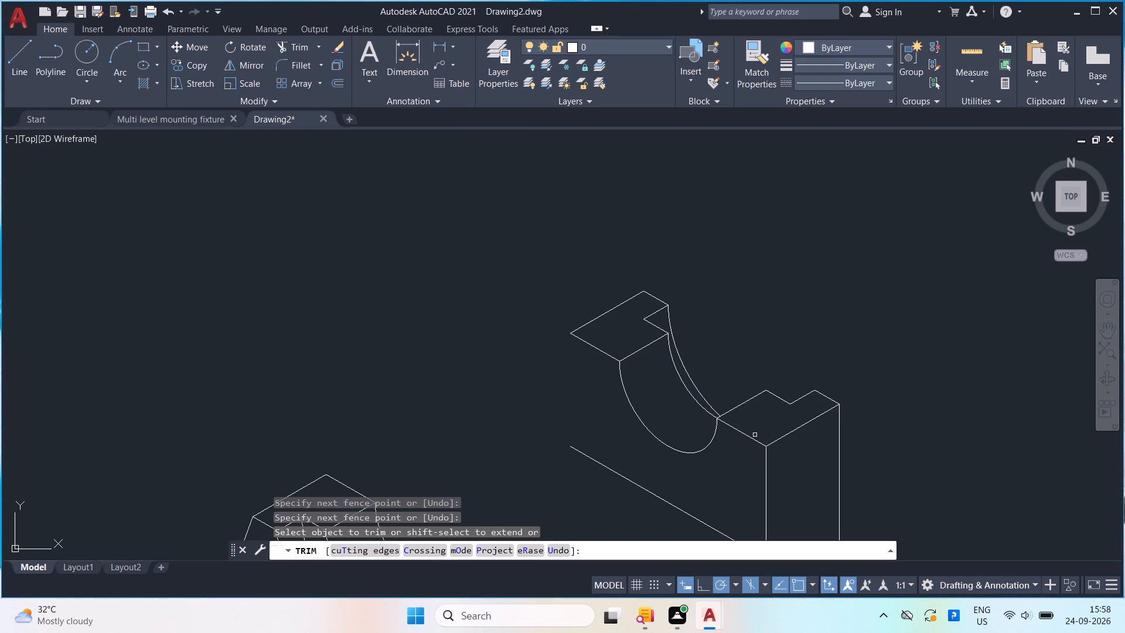
pyautogui.scroll(-1, 757, 436)
pyautogui.scroll(-1, 884, 465)
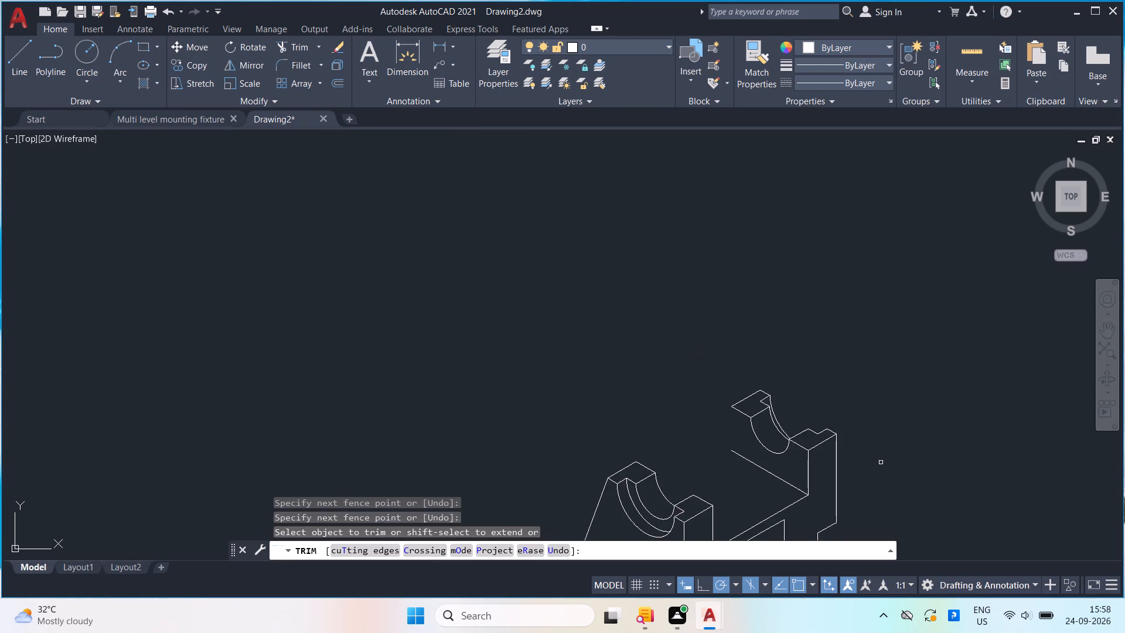
pyautogui.moveTo(871, 447); pyautogui.dragTo(721, 312, button='middle')
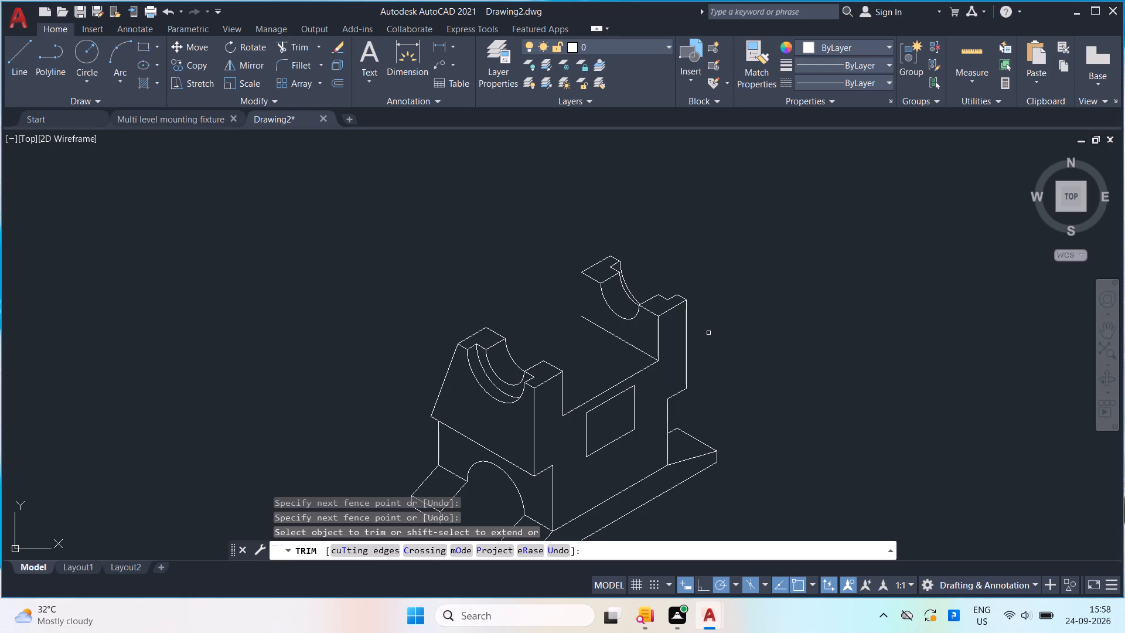
pyautogui.scroll(3, 701, 280)
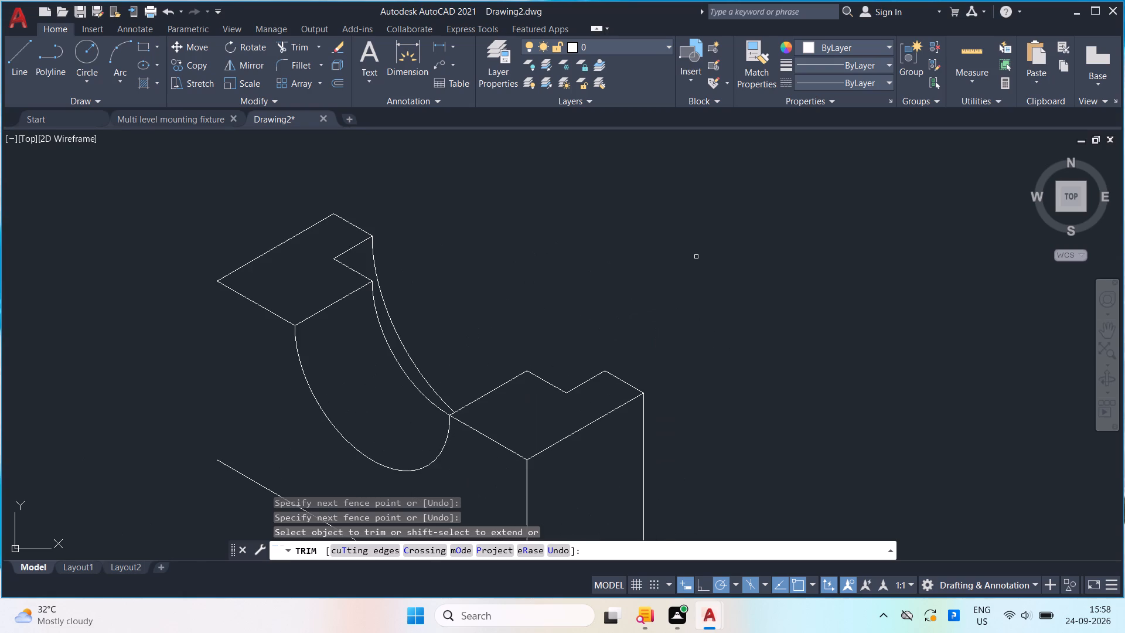
pyautogui.scroll(-1, 700, 262)
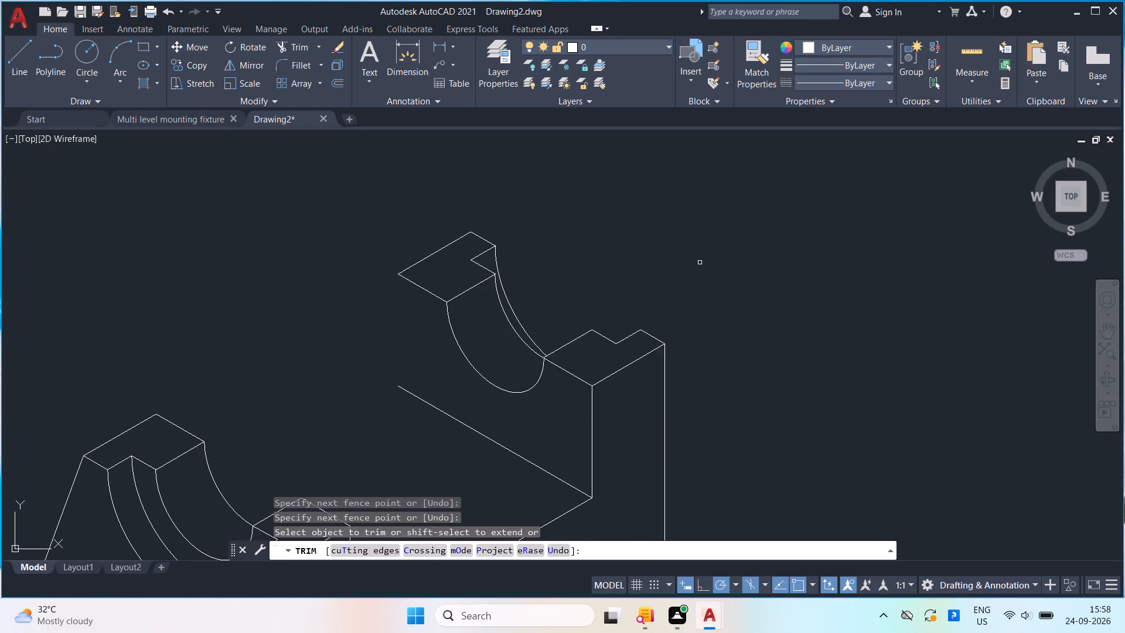
pyautogui.press('Escape')
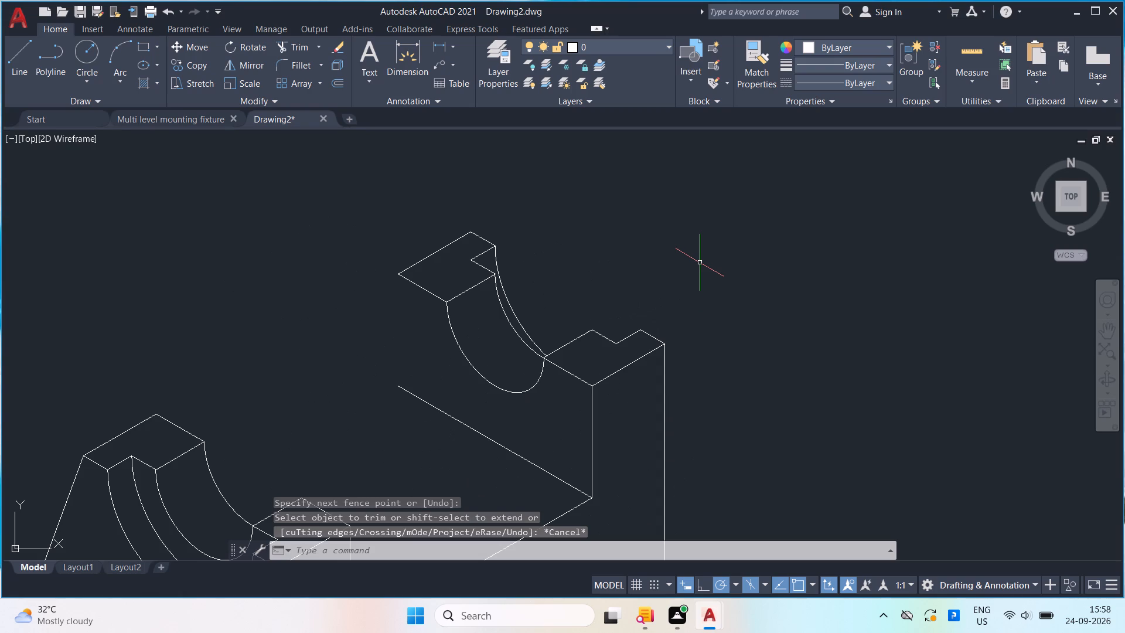
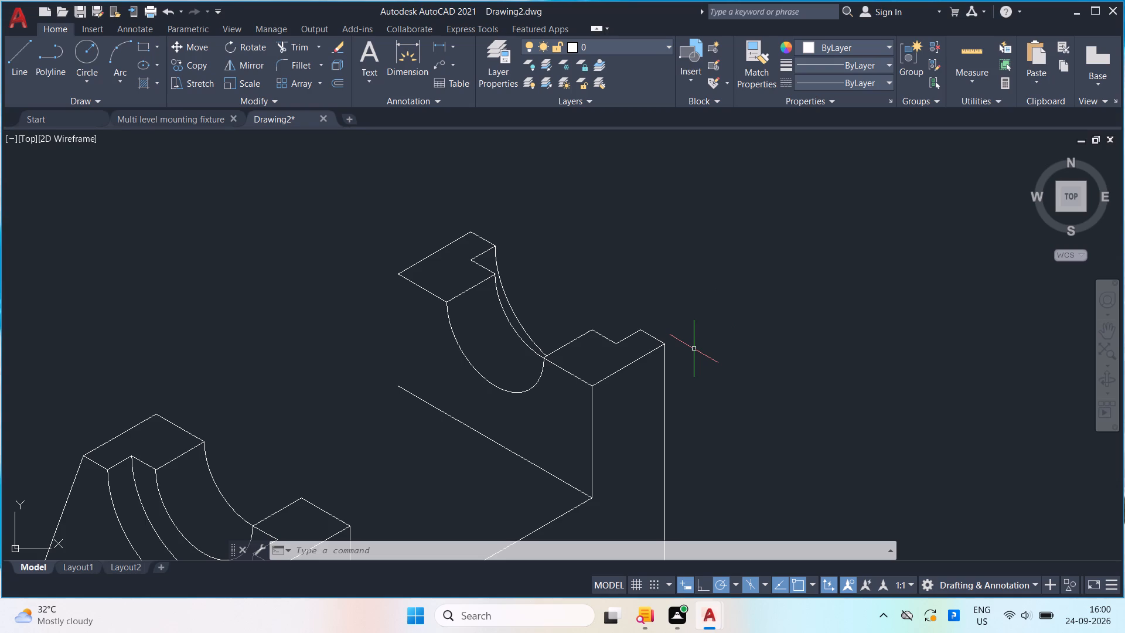
# Draw a line from the left front foot's lower inner corner, parallel to the long base edge, past the arch curve.
pyautogui.scroll(-2, 693, 349)
pyautogui.moveTo(663, 384); pyautogui.dragTo(571, 274, button='middle')
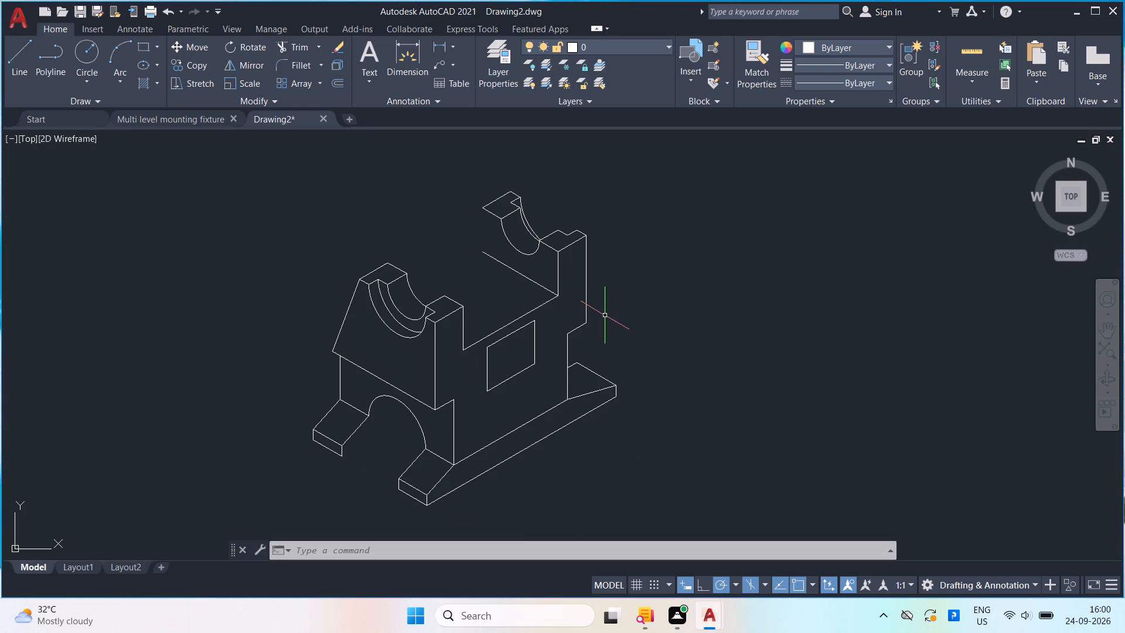
pyautogui.press('l')
pyautogui.press('Return')
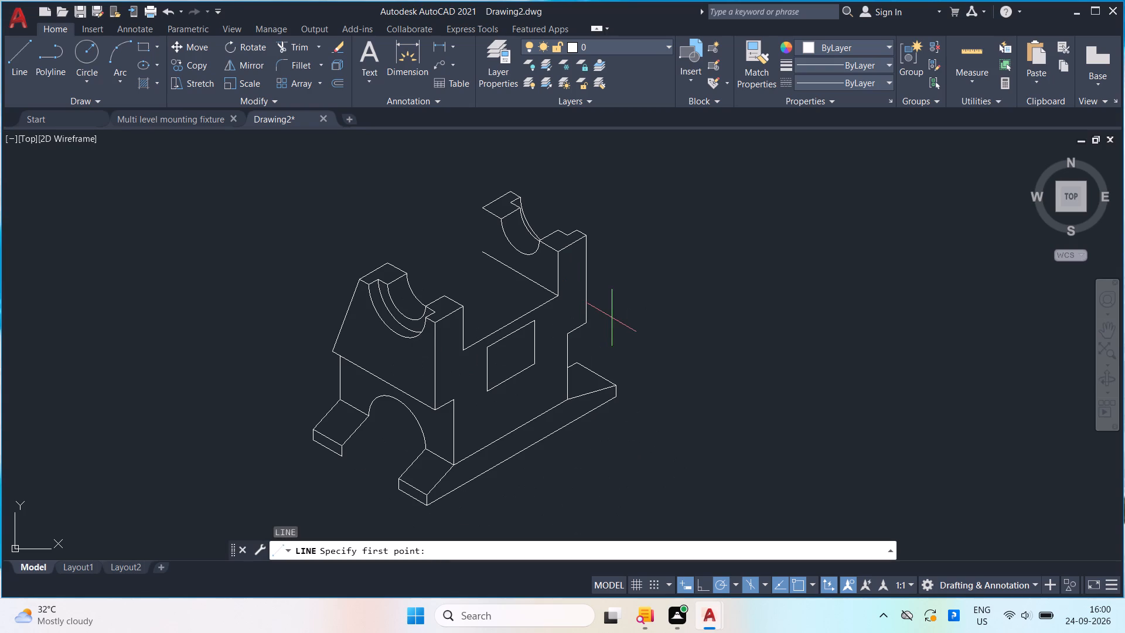
pyautogui.scroll(2, 406, 458)
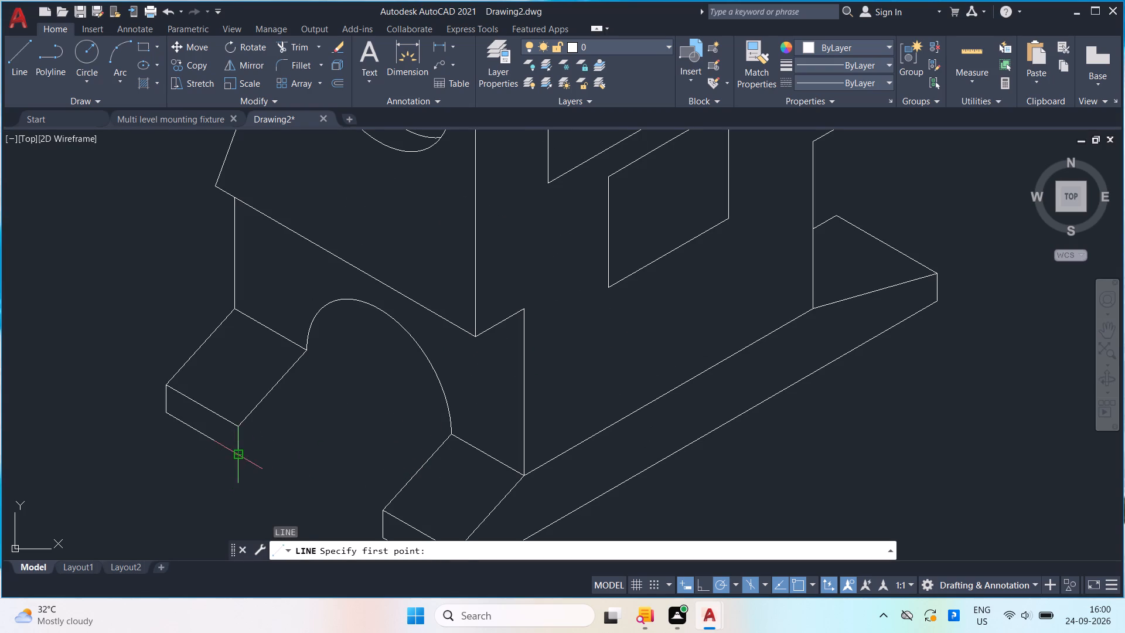
pyautogui.moveTo(235, 450); pyautogui.dragTo(240, 445)
pyautogui.click(442, 338)
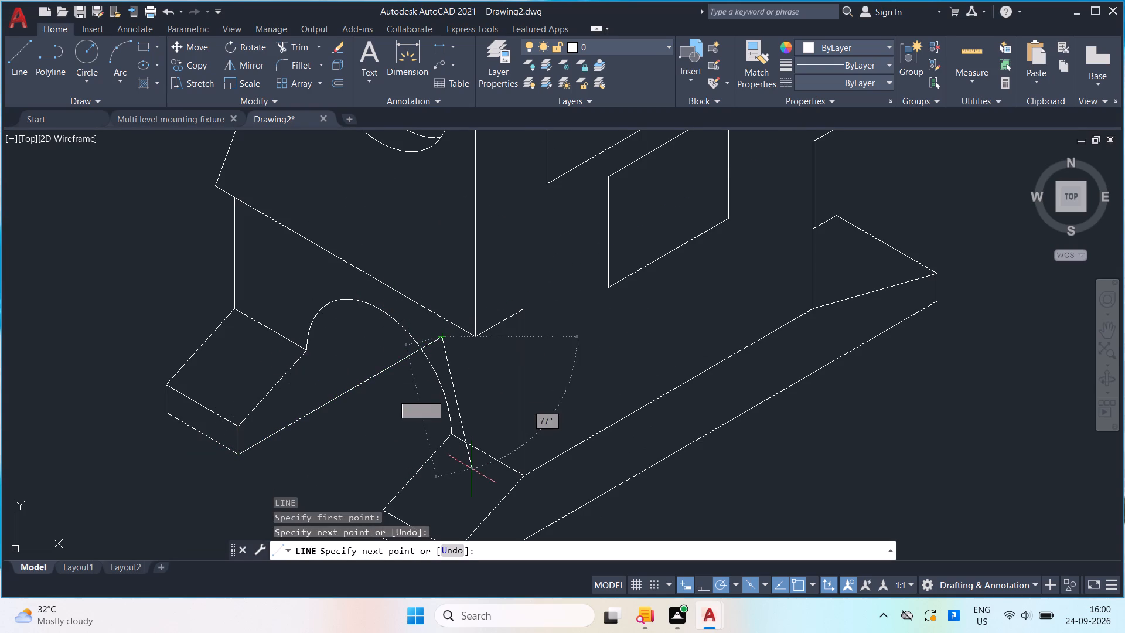
pyautogui.press('space')
# Trim the new base line's overhang so that it ends on the arch curve.
pyautogui.write('t')
pyautogui.press('r')
pyautogui.press('Return')
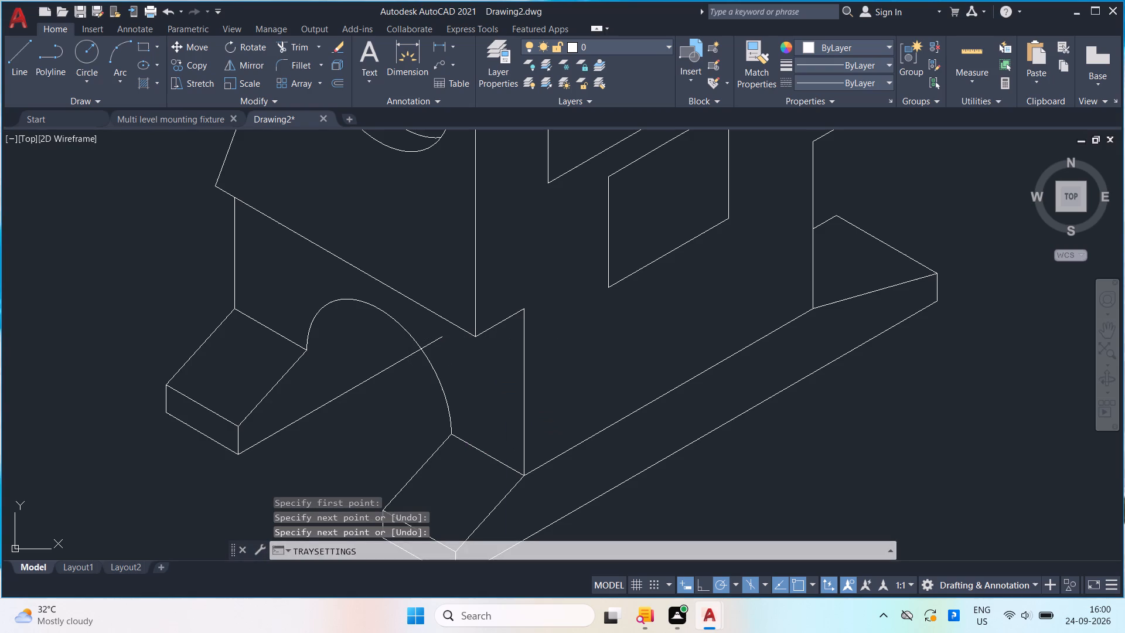
pyautogui.click(656, 251)
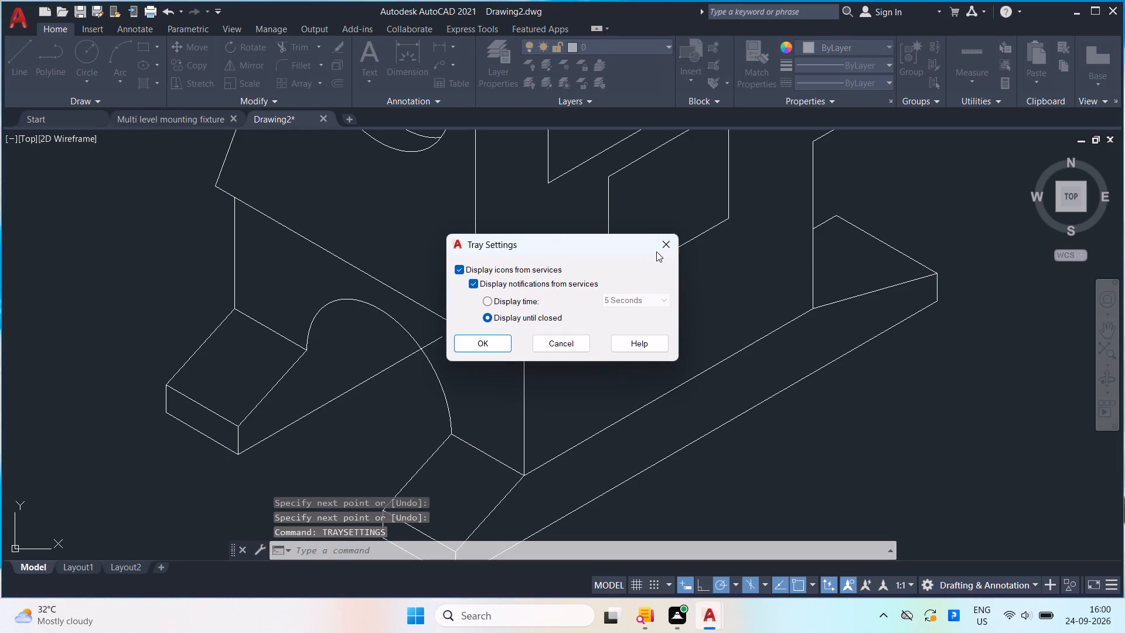
pyautogui.write('tr')
pyautogui.press('Return')
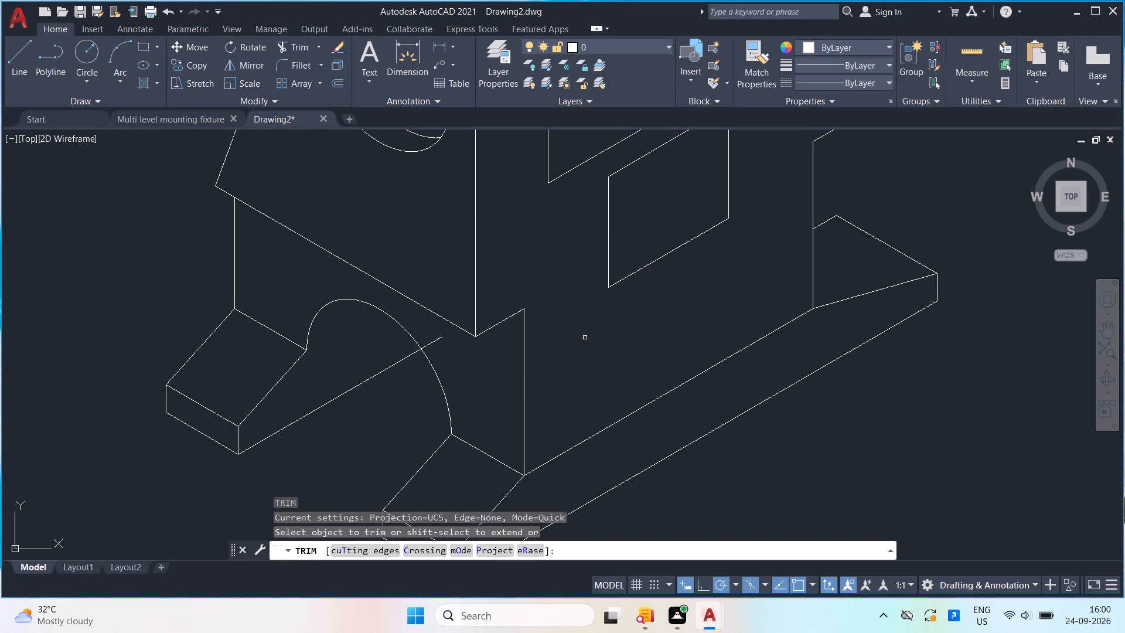
pyautogui.moveTo(445, 365); pyautogui.dragTo(432, 328)
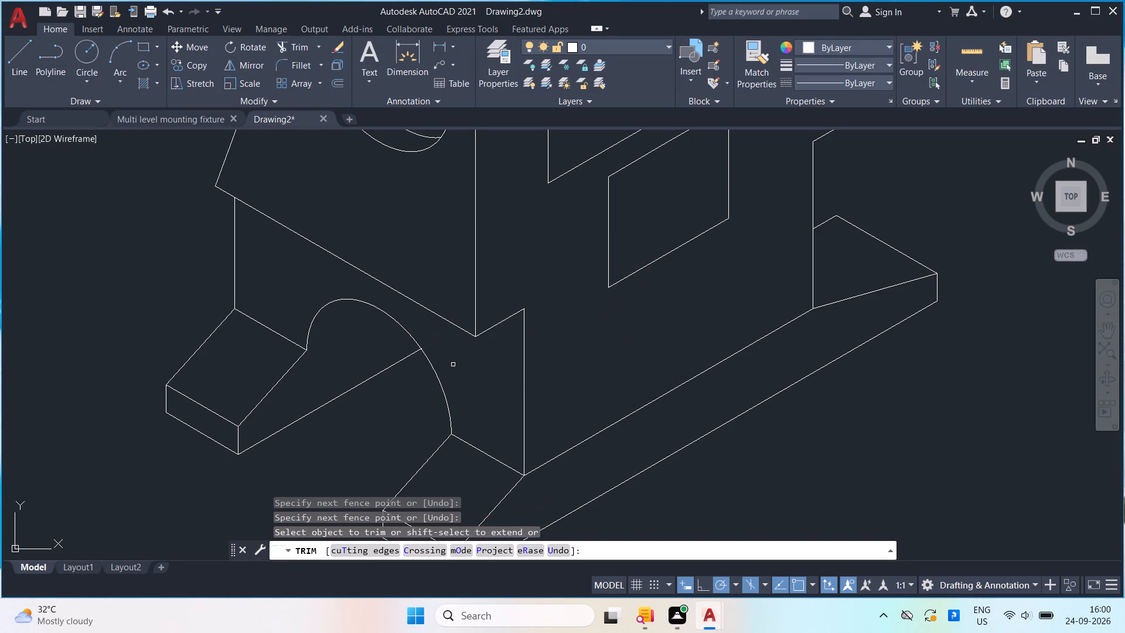
pyautogui.press('Escape')
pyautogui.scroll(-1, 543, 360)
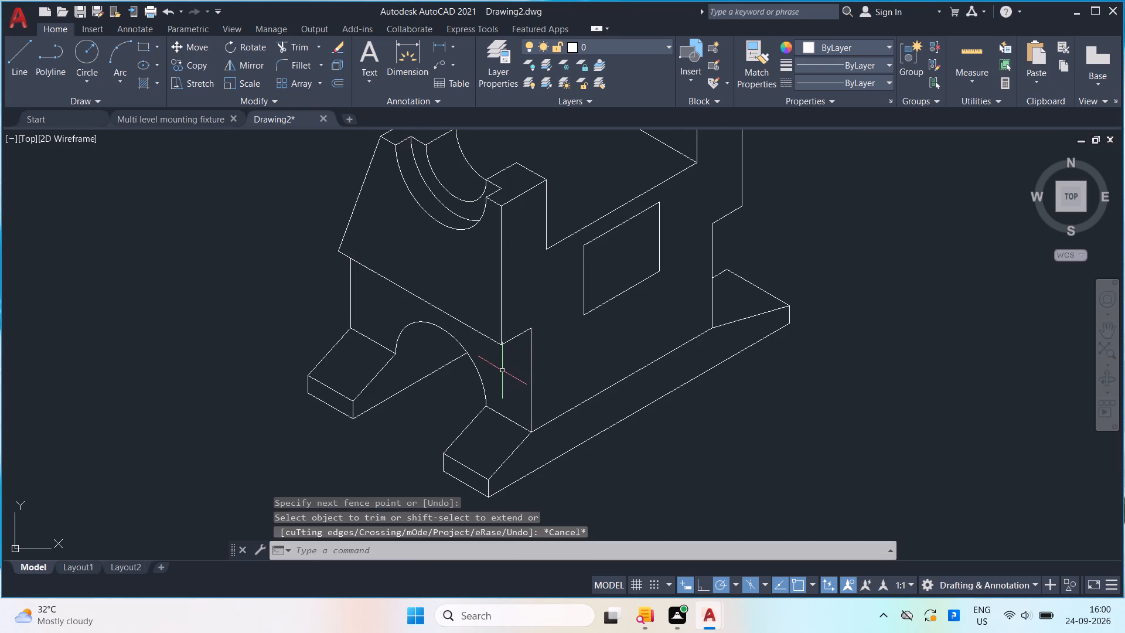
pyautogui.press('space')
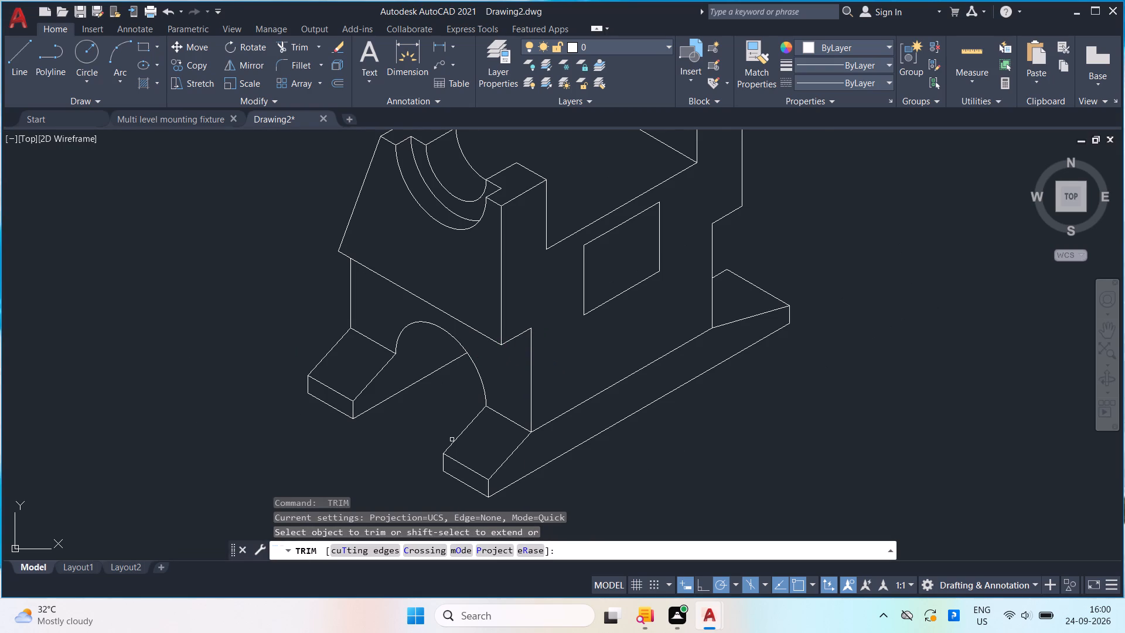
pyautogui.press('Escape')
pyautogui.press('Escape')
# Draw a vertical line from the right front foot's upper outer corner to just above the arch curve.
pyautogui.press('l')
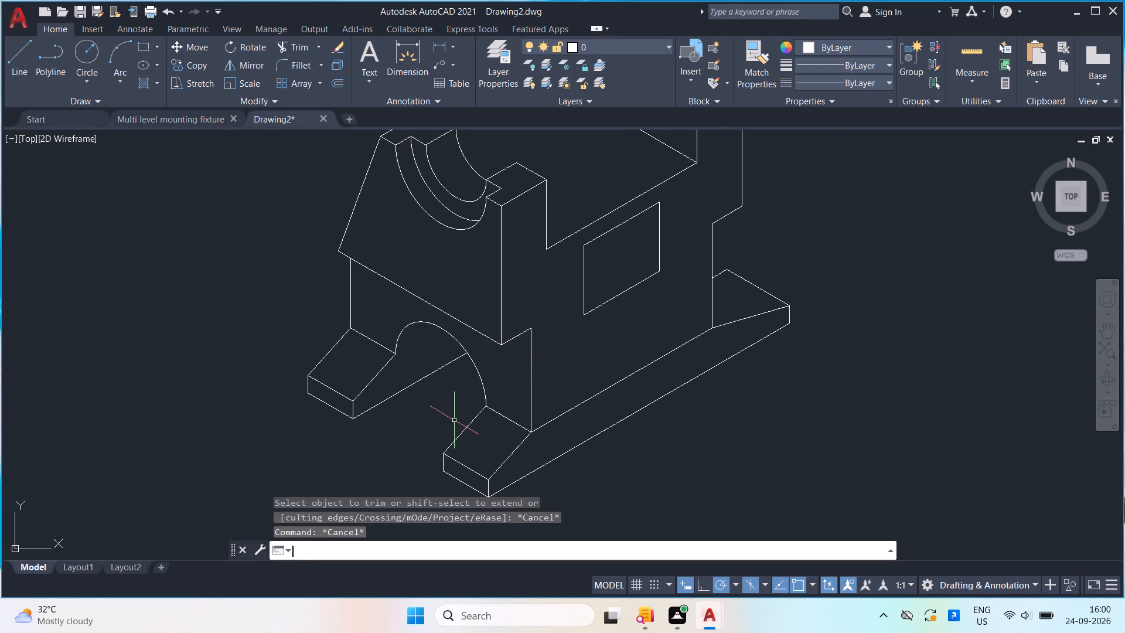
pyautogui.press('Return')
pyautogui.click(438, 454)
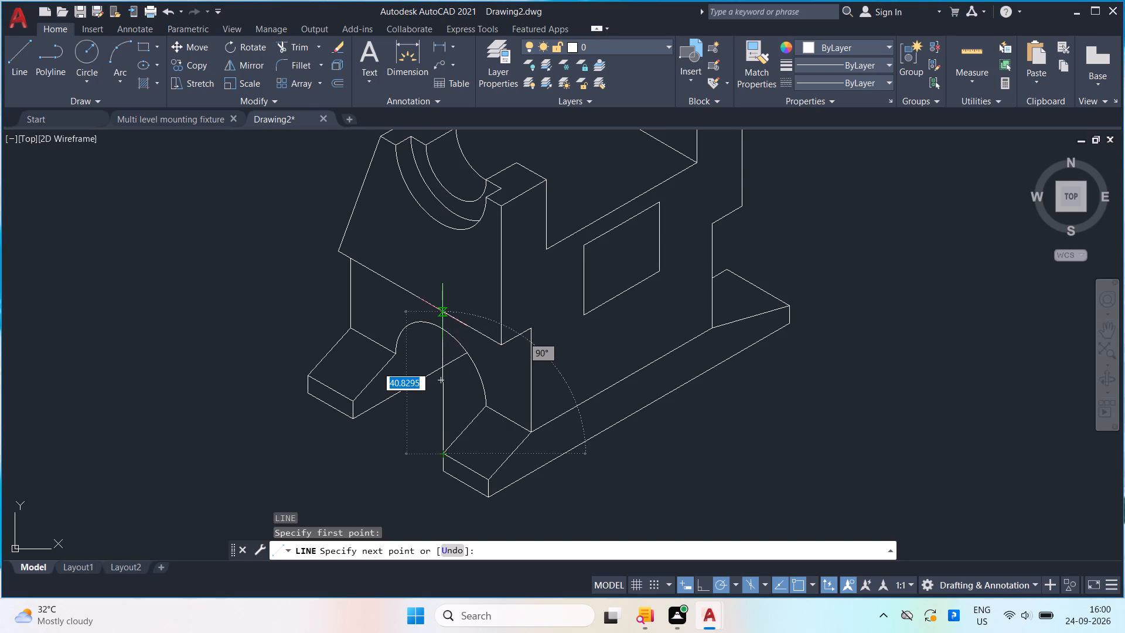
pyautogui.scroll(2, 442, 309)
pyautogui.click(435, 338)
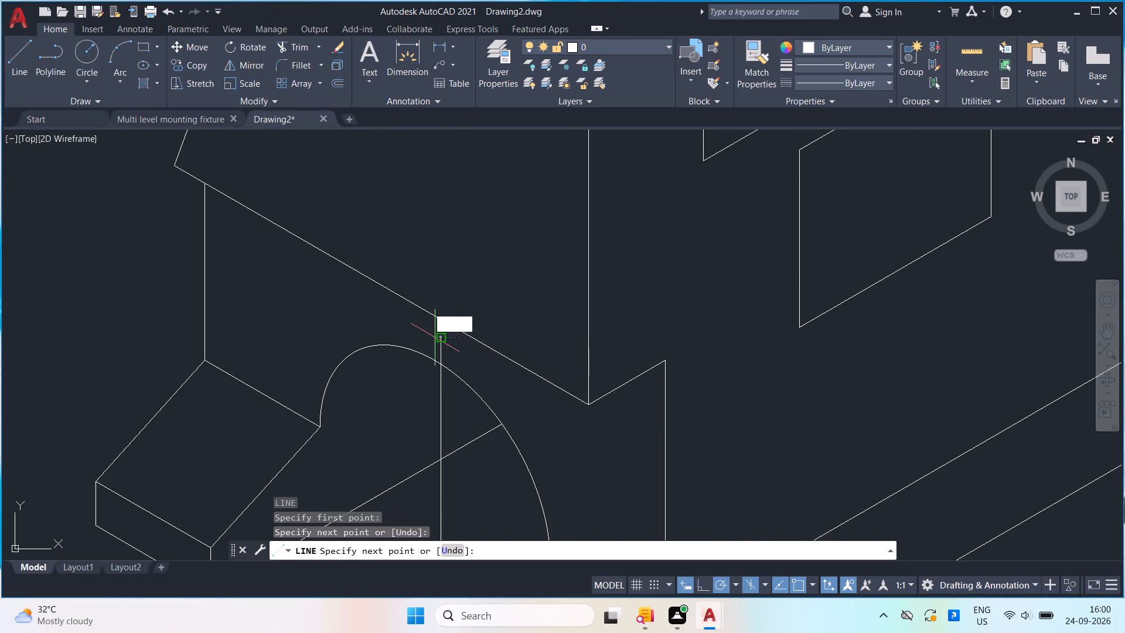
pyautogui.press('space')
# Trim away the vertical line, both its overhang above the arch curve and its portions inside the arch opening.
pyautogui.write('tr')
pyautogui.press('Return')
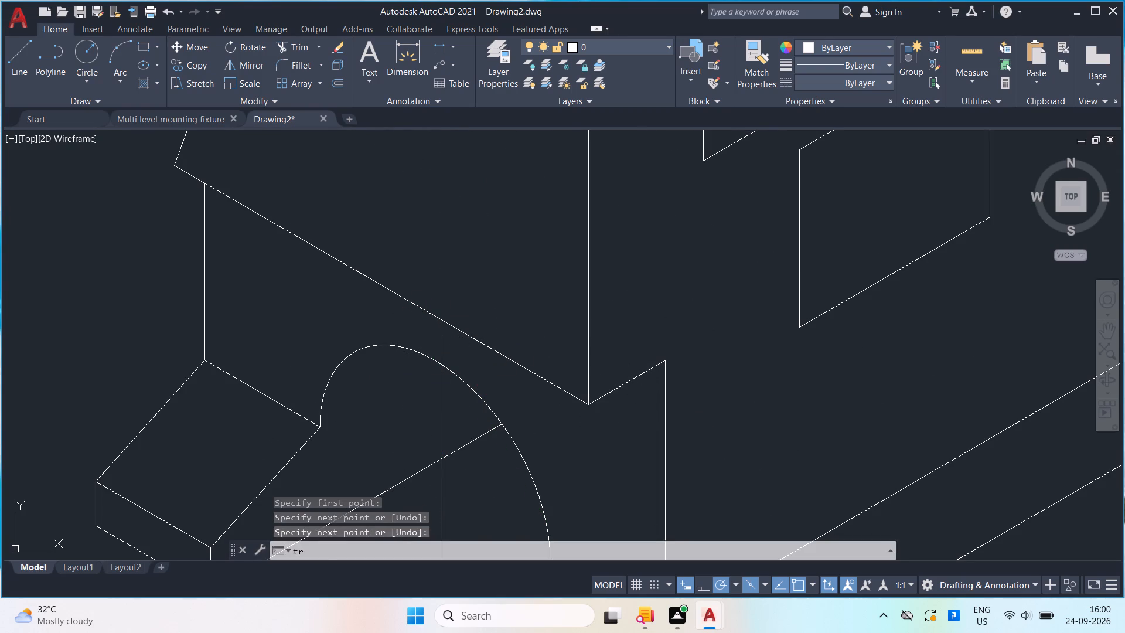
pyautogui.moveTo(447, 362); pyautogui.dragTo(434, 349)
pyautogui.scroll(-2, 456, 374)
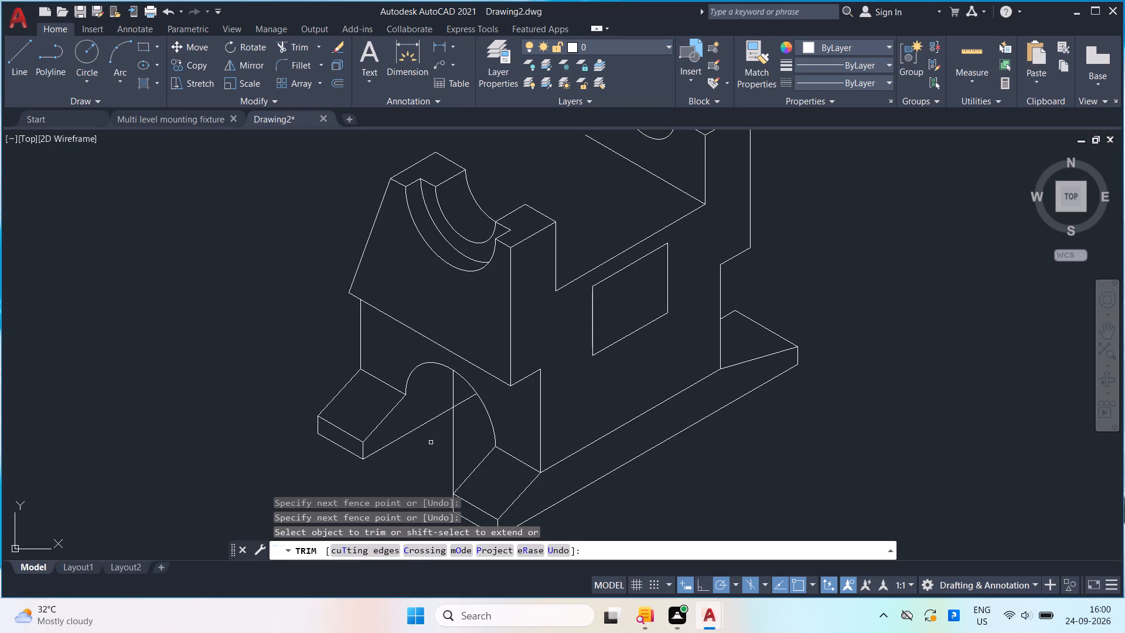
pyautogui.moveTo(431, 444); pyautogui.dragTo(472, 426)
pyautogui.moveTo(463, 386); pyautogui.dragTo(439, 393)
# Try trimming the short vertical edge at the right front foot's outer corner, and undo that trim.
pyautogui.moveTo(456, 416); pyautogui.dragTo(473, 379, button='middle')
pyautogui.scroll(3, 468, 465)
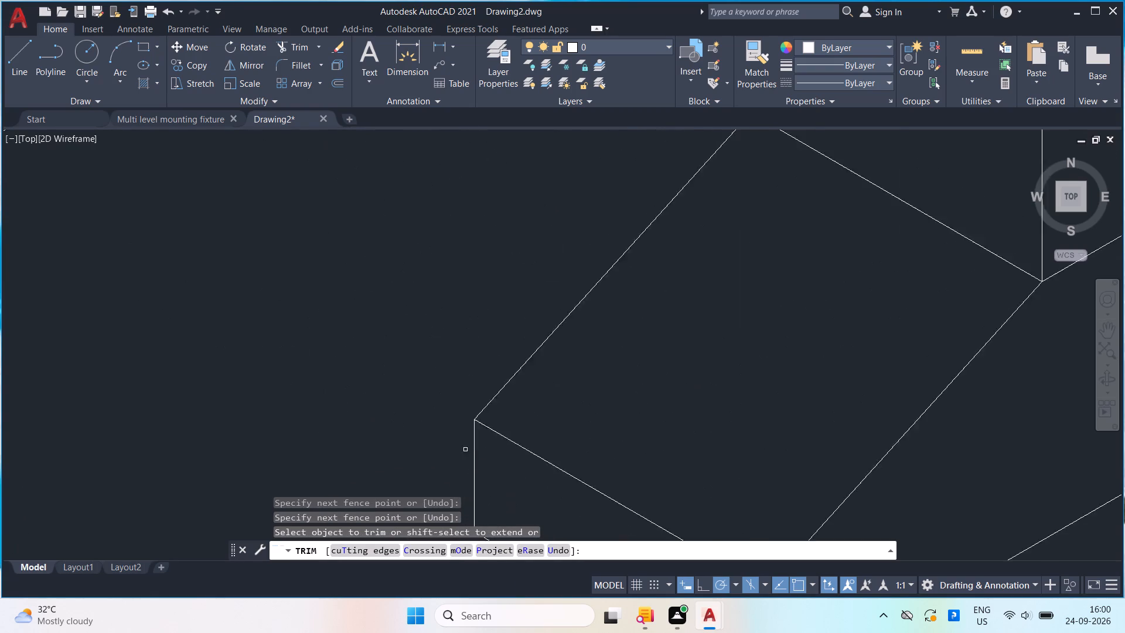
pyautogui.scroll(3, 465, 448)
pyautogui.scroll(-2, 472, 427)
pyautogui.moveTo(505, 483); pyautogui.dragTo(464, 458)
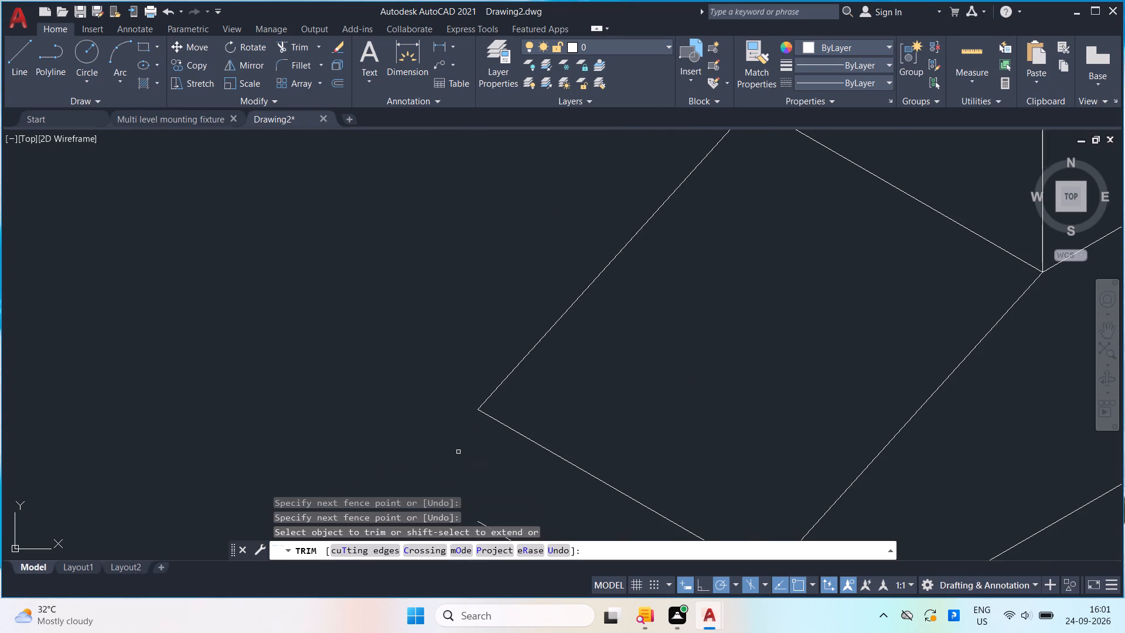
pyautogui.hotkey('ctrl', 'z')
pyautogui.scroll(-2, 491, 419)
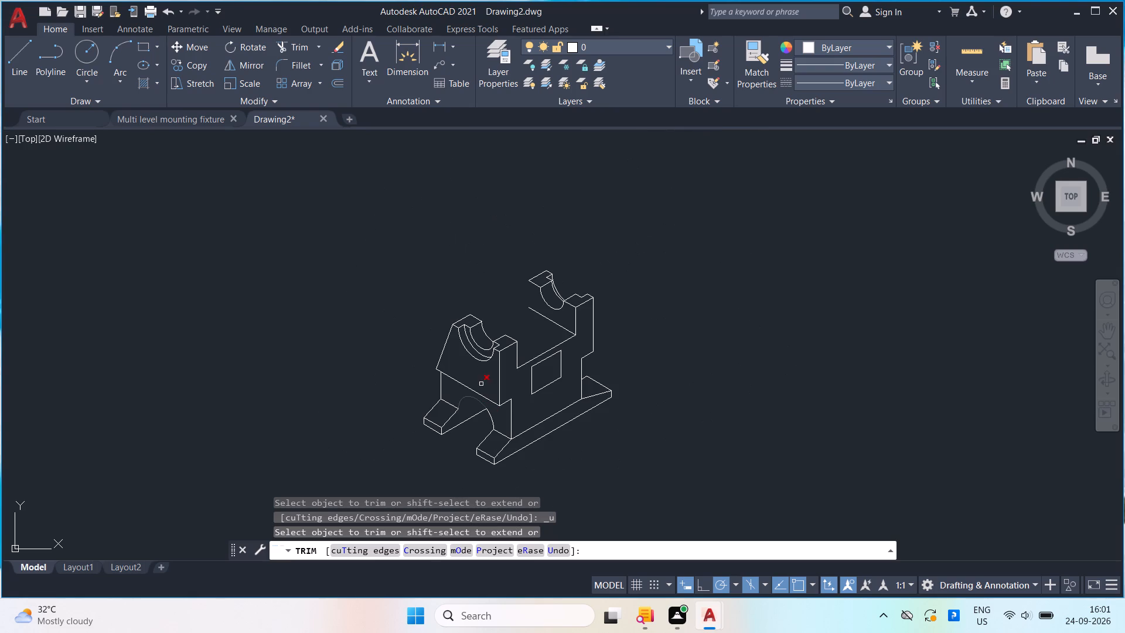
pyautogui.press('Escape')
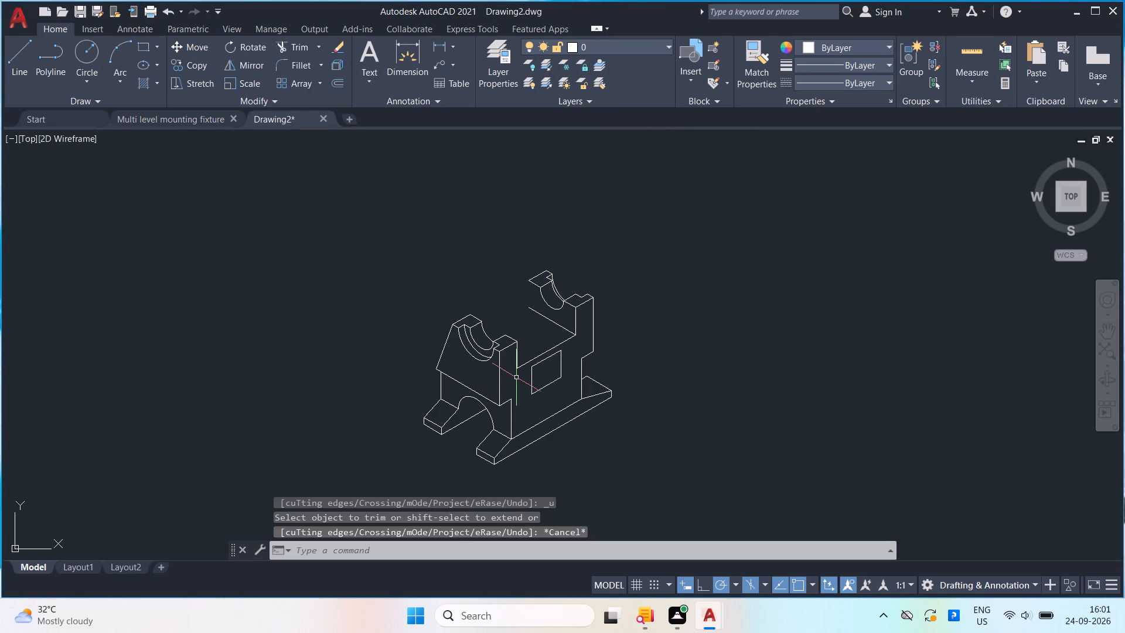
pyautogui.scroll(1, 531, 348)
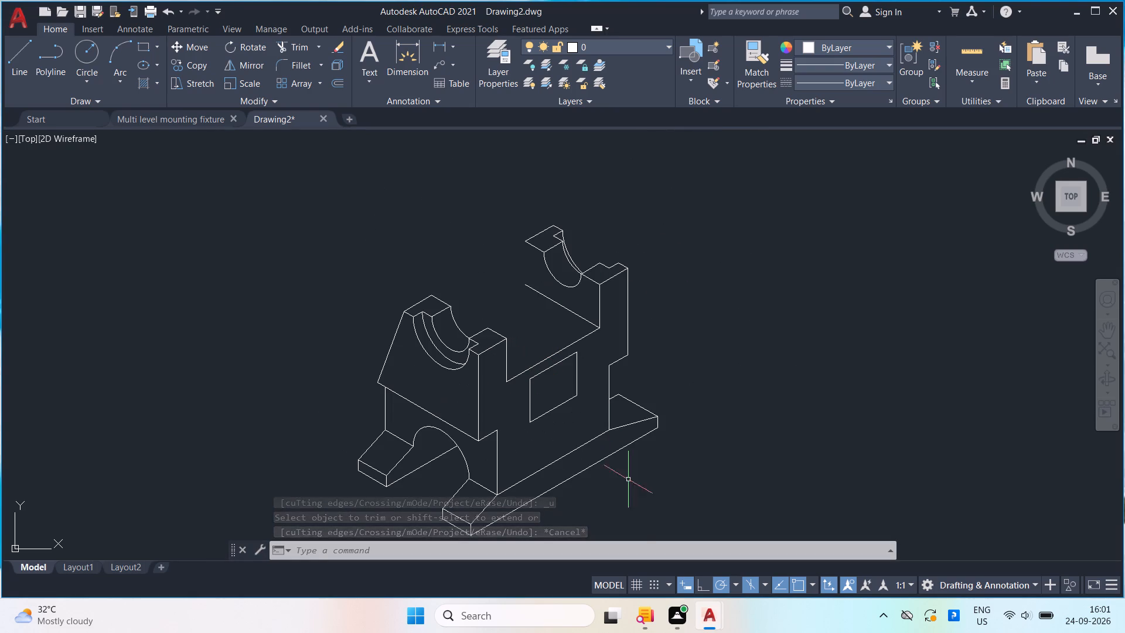
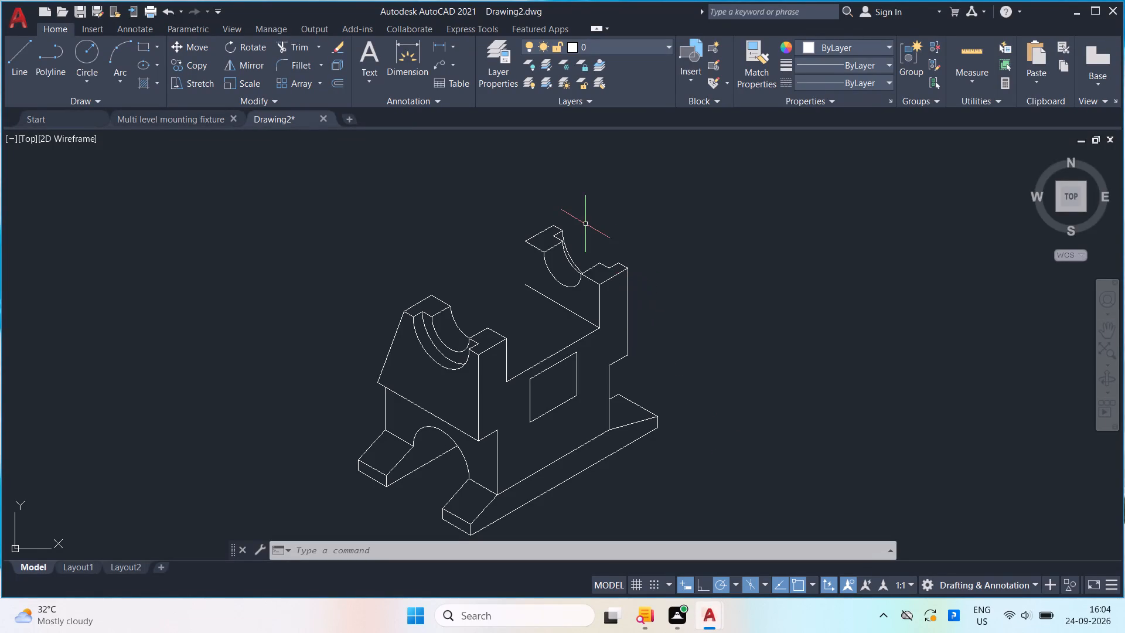
# Draw a 20-unit vertical line from the free end of the rear post's lower edge up to the rear block's outer top corner.
pyautogui.scroll(4, 583, 224)
pyautogui.scroll(-1, 582, 253)
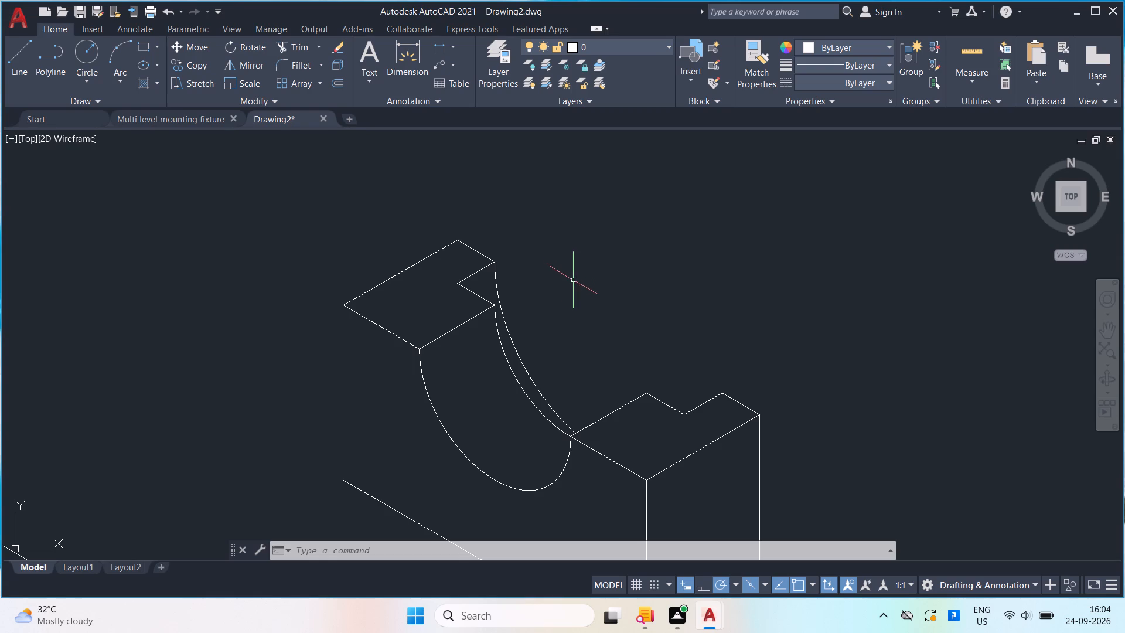
pyautogui.moveTo(578, 279); pyautogui.dragTo(596, 255, button='middle')
pyautogui.scroll(-1, 596, 257)
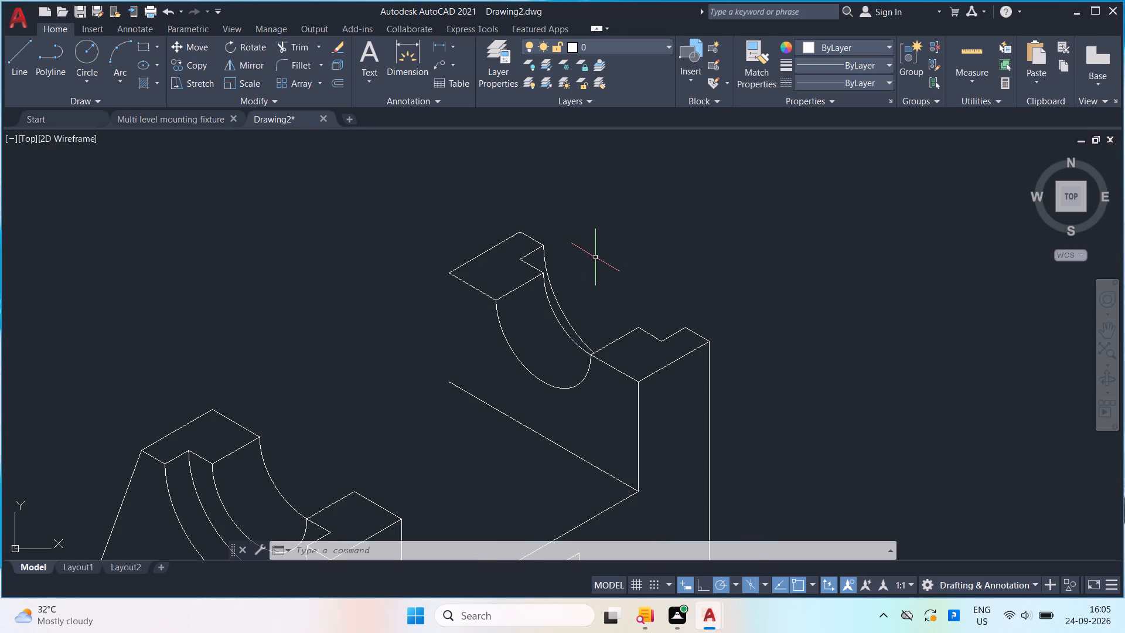
pyautogui.press('l')
pyautogui.press('Return')
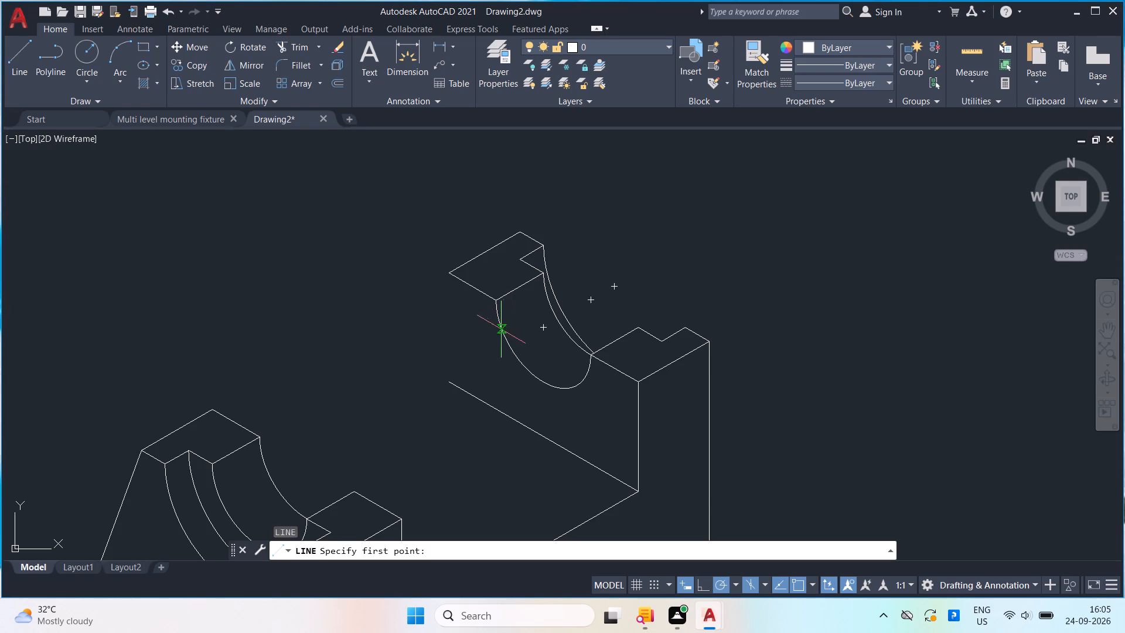
pyautogui.click(448, 384)
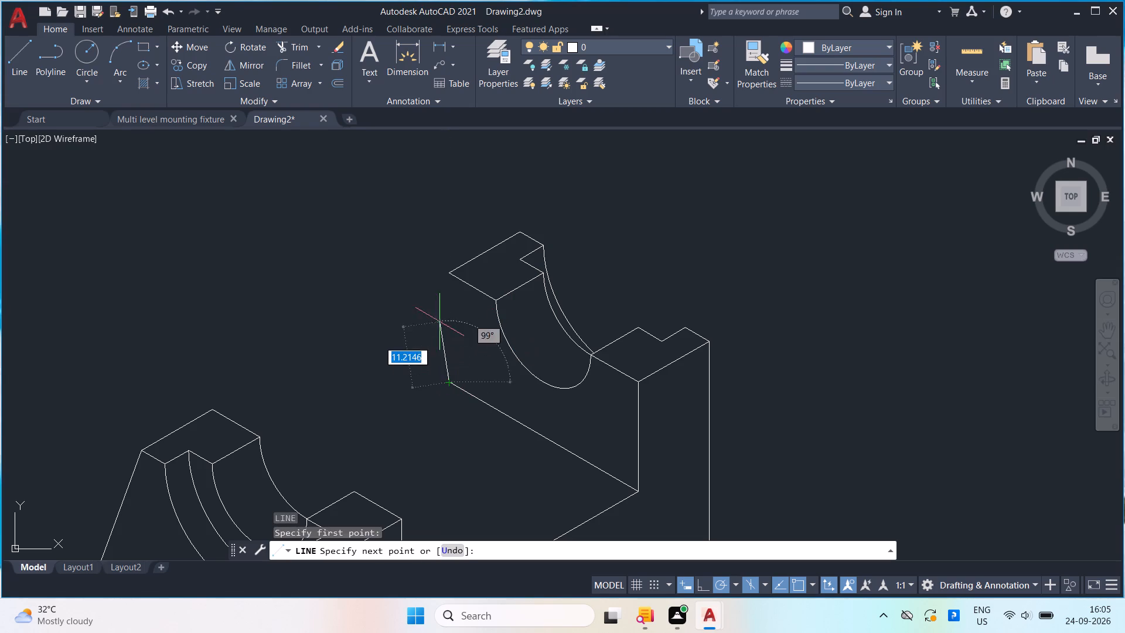
pyautogui.click(449, 276)
pyautogui.press('space')
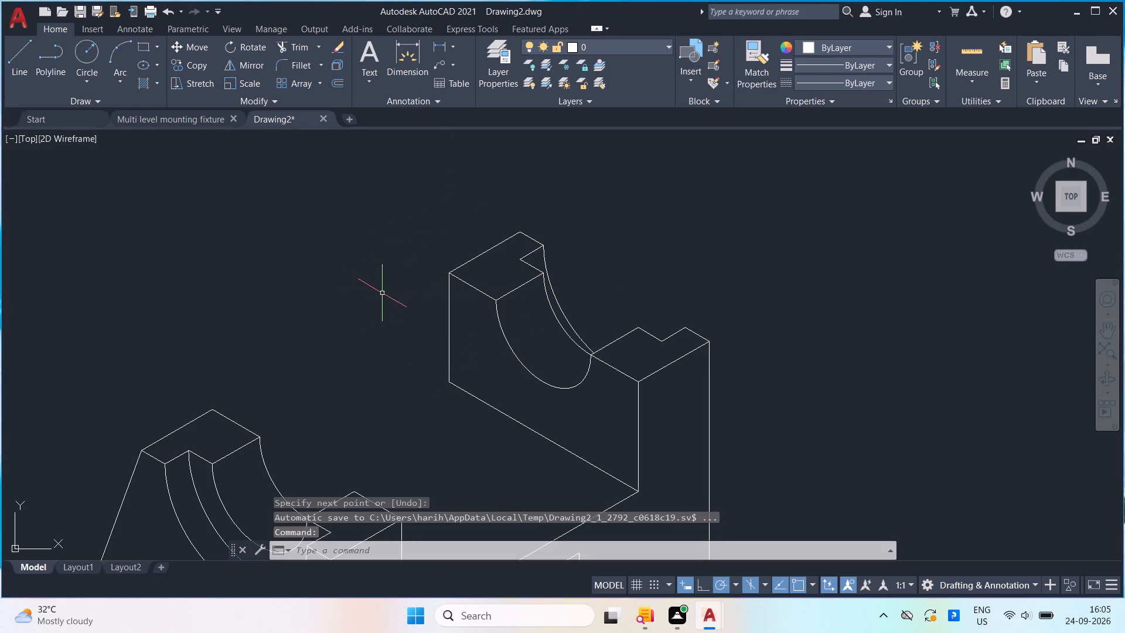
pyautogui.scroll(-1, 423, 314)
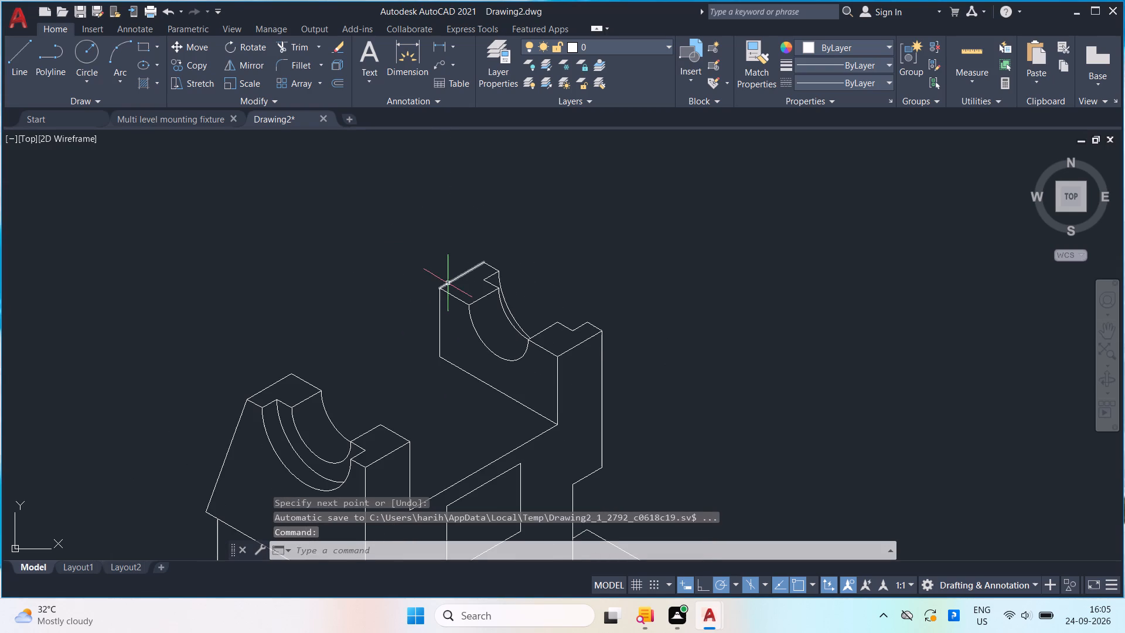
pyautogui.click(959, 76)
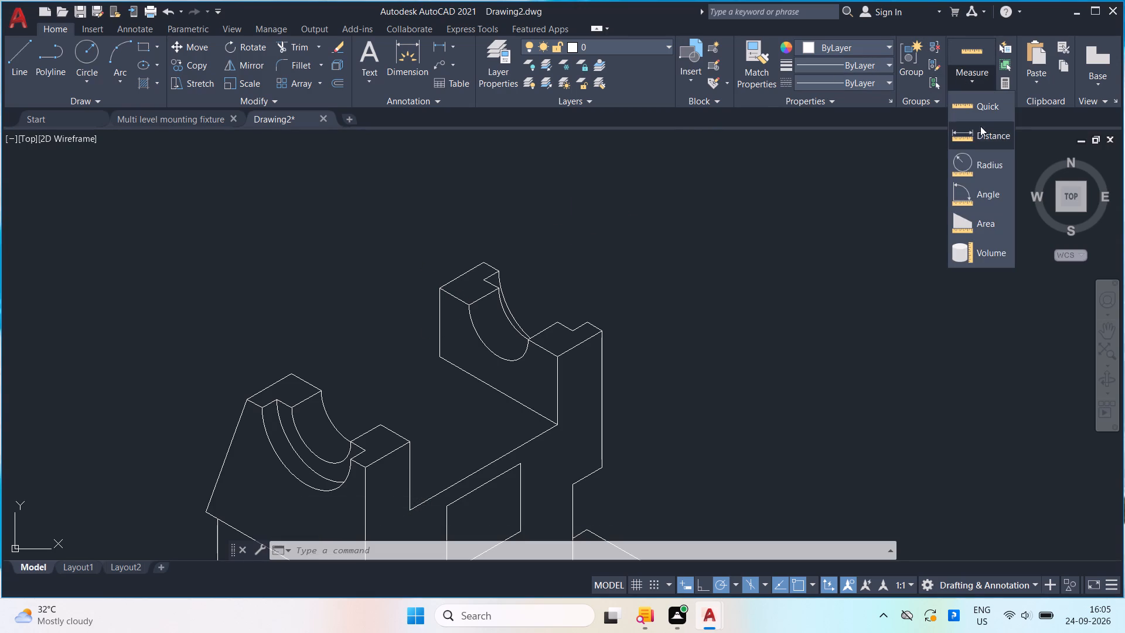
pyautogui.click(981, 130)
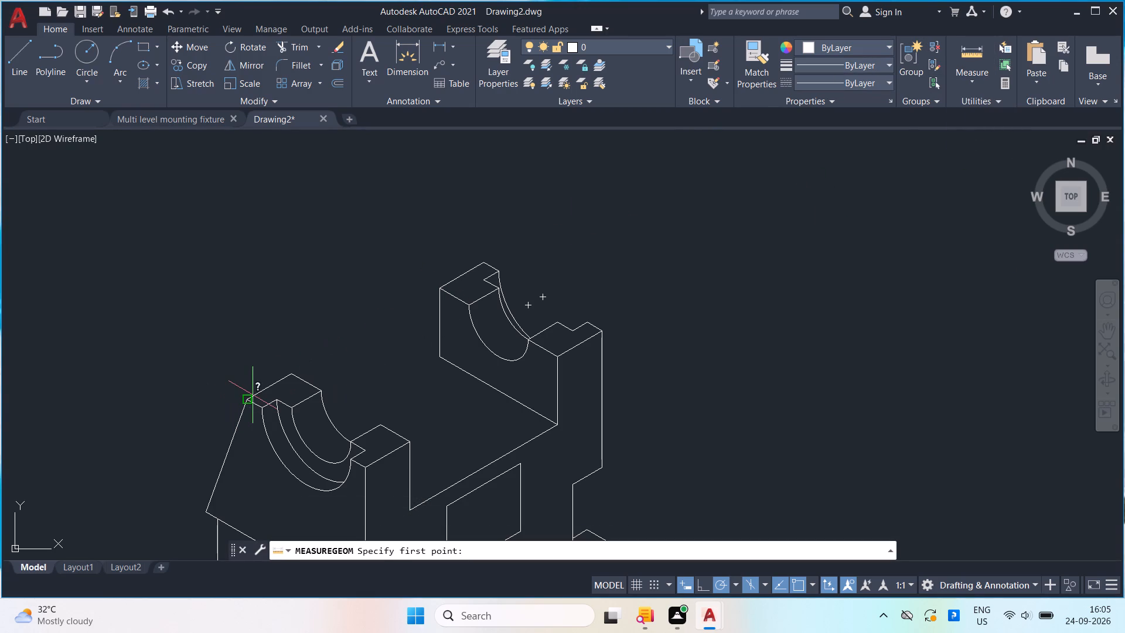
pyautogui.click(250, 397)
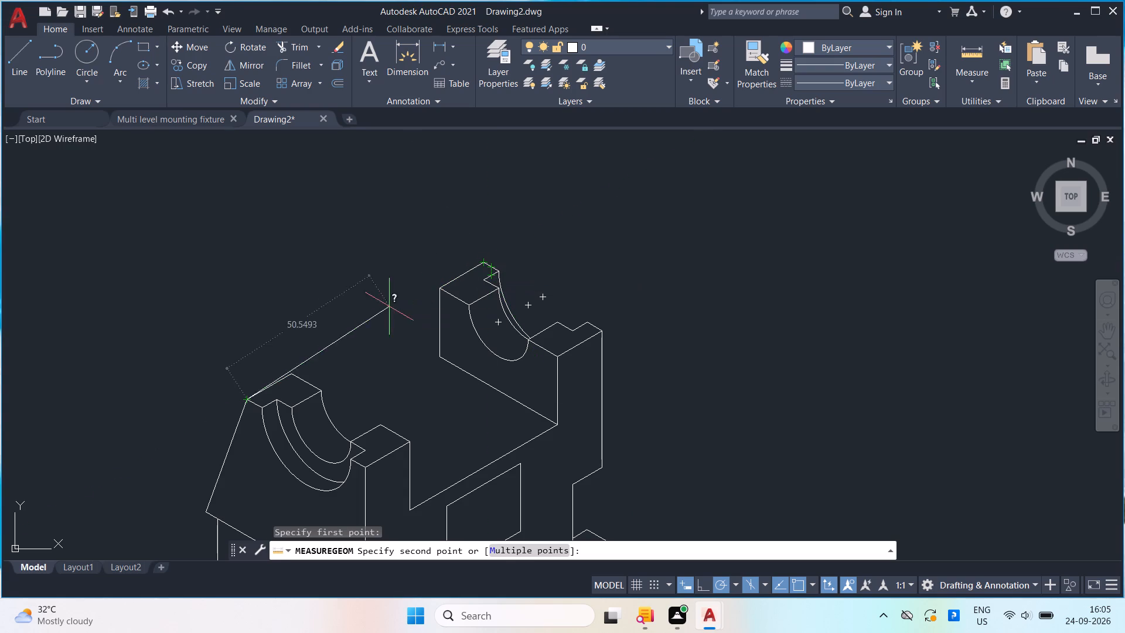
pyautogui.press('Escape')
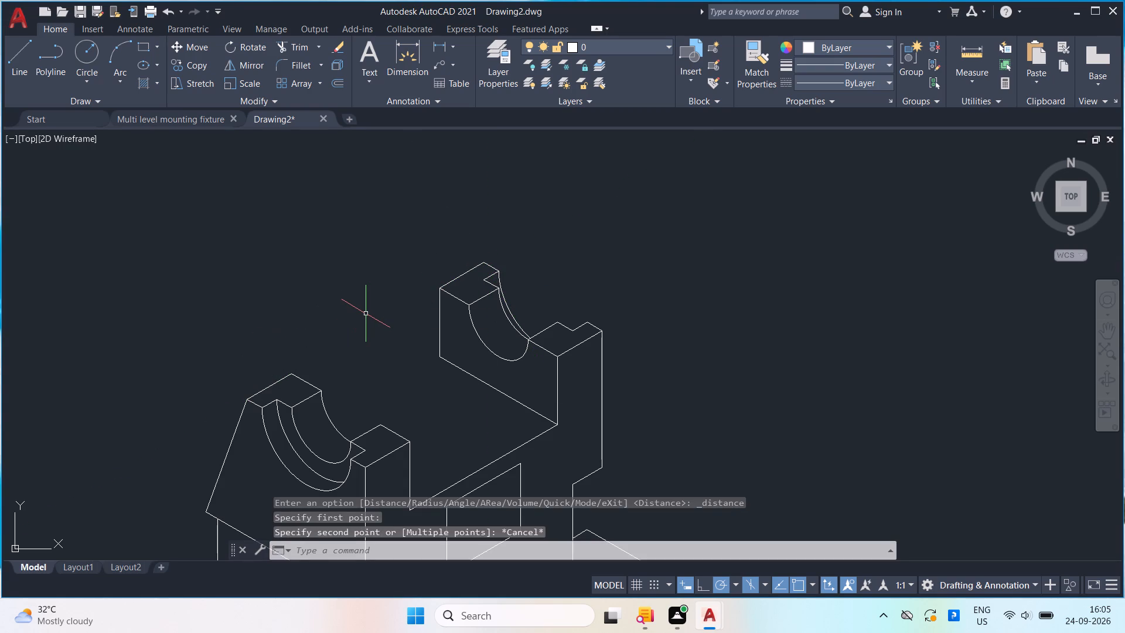
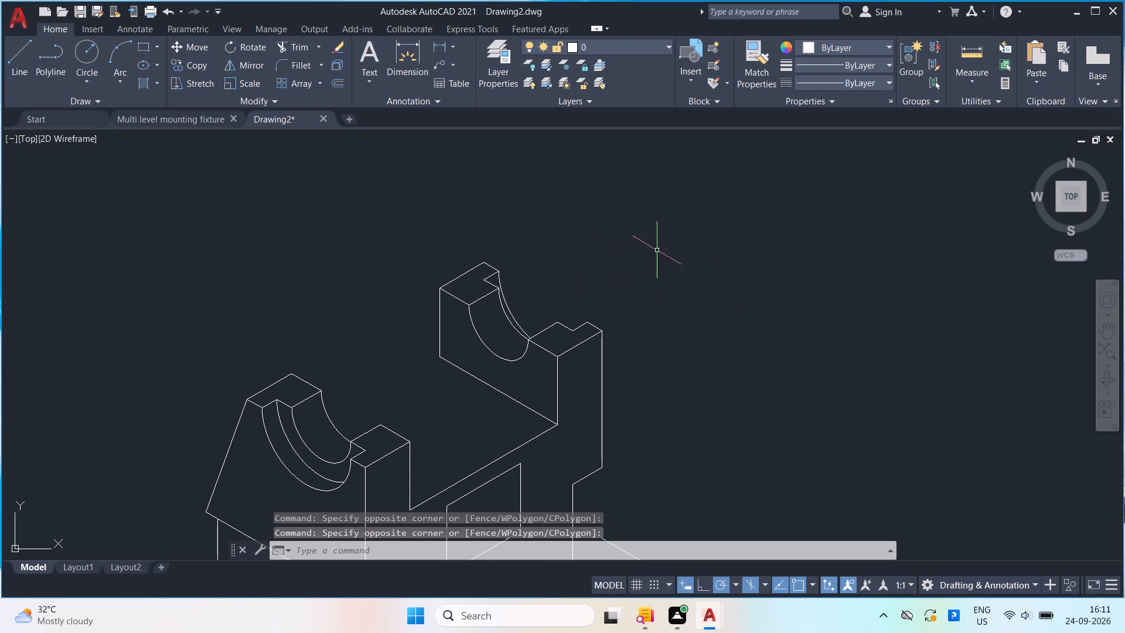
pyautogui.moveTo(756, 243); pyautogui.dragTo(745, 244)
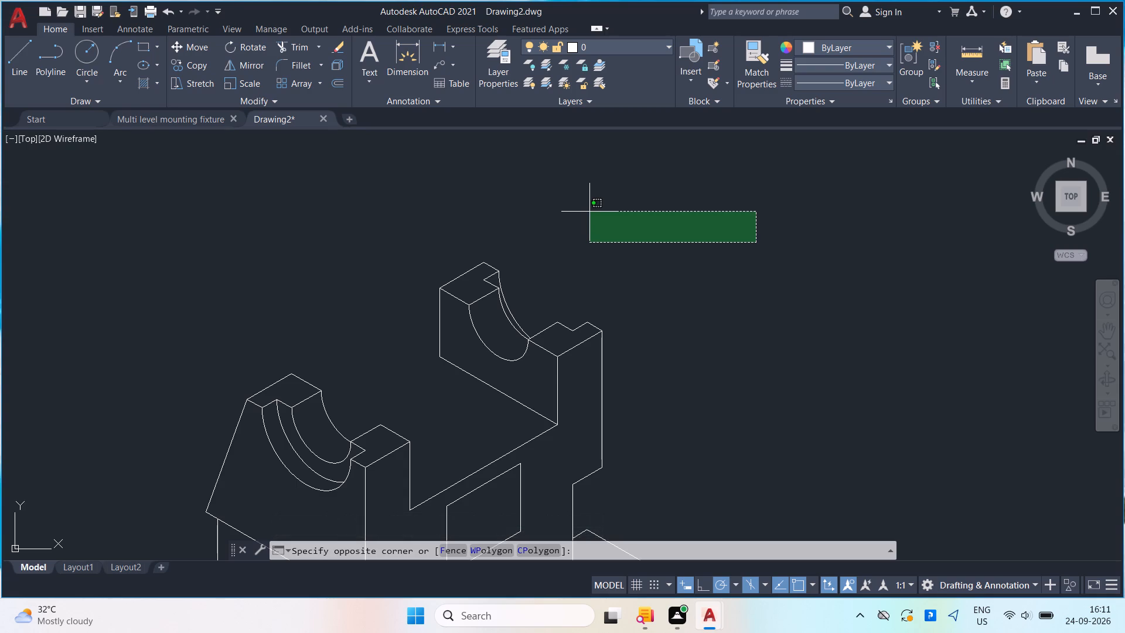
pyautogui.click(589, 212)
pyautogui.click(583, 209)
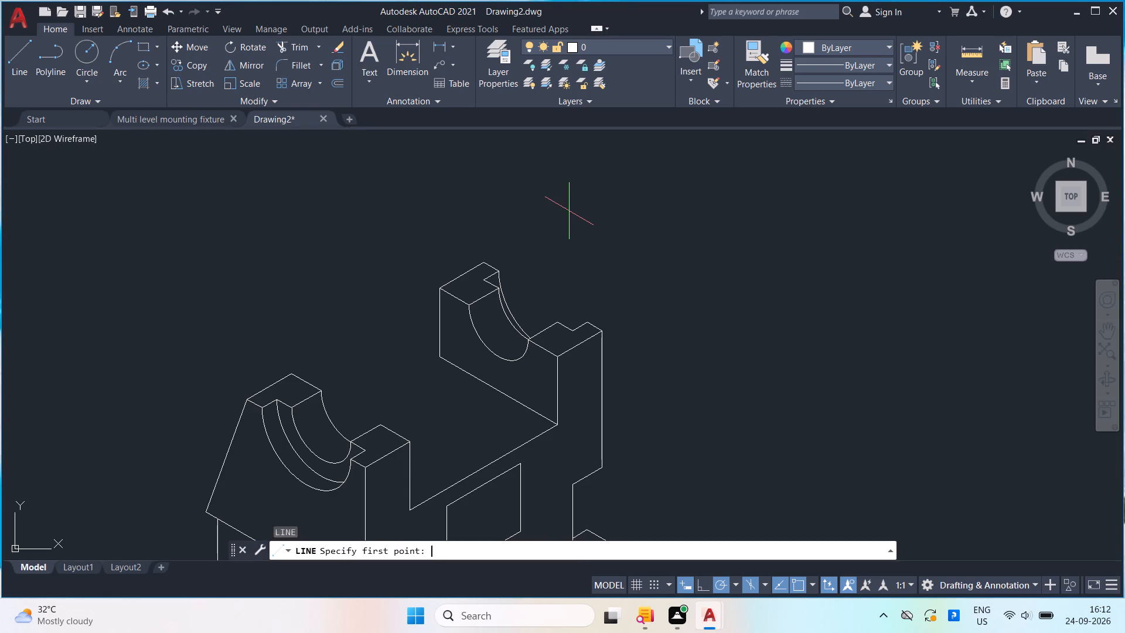
# Draw a 20-unit line at 150° from the midpoint of the central floor's long edge between the two posts.
pyautogui.click(481, 467)
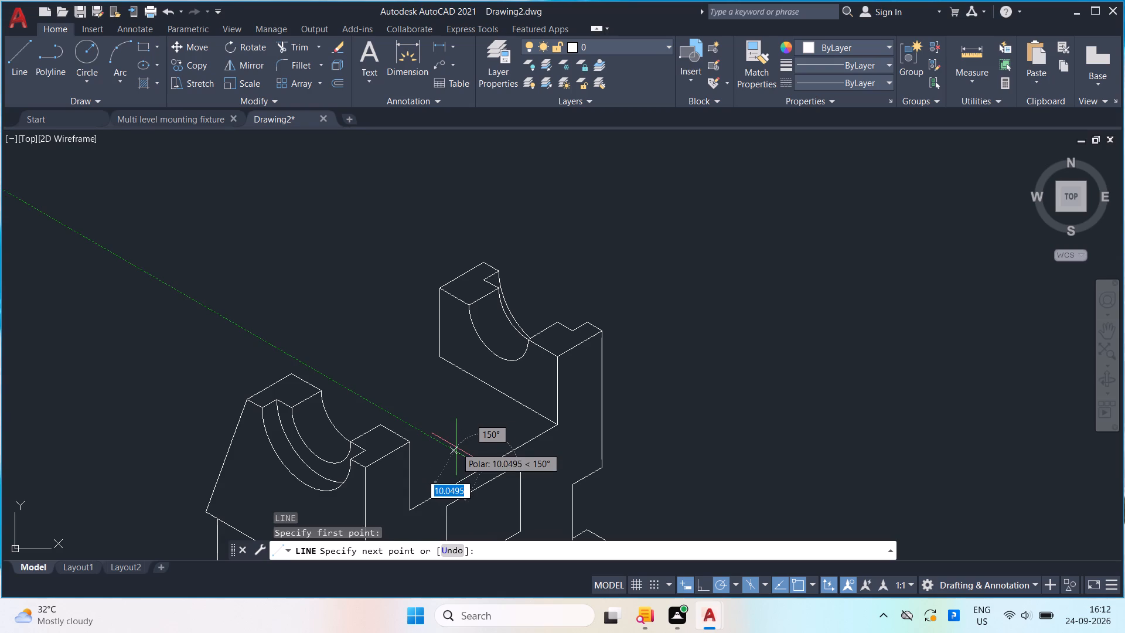
pyautogui.write('20')
pyautogui.press('Return')
pyautogui.press('space')
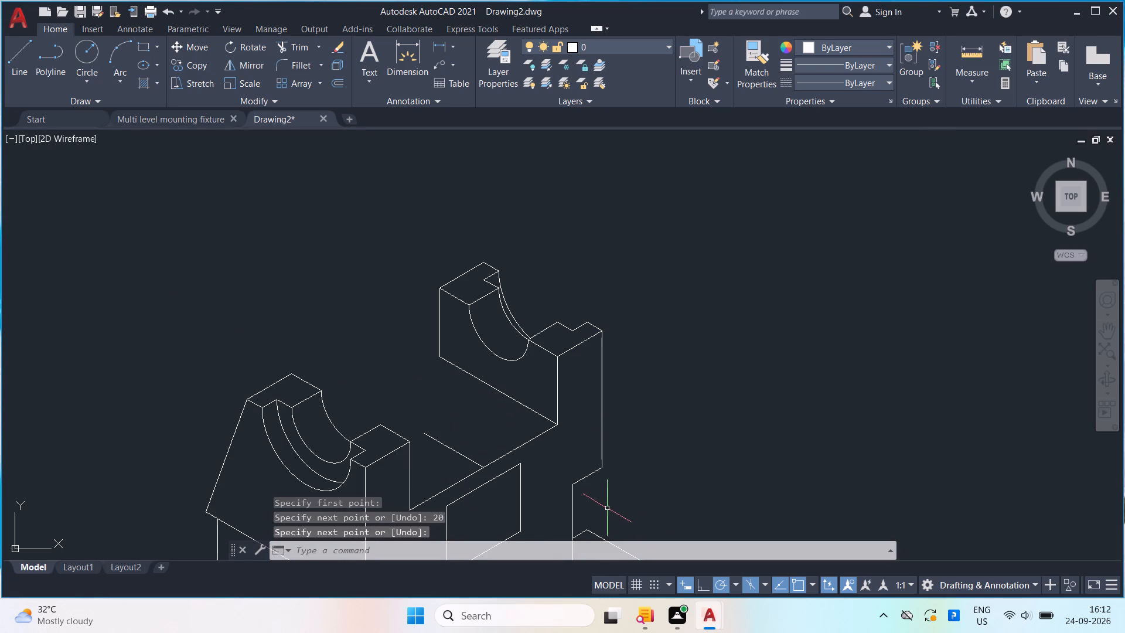
# Switch the isometric drafting plane to Isoplane Top.
pyautogui.press('e')
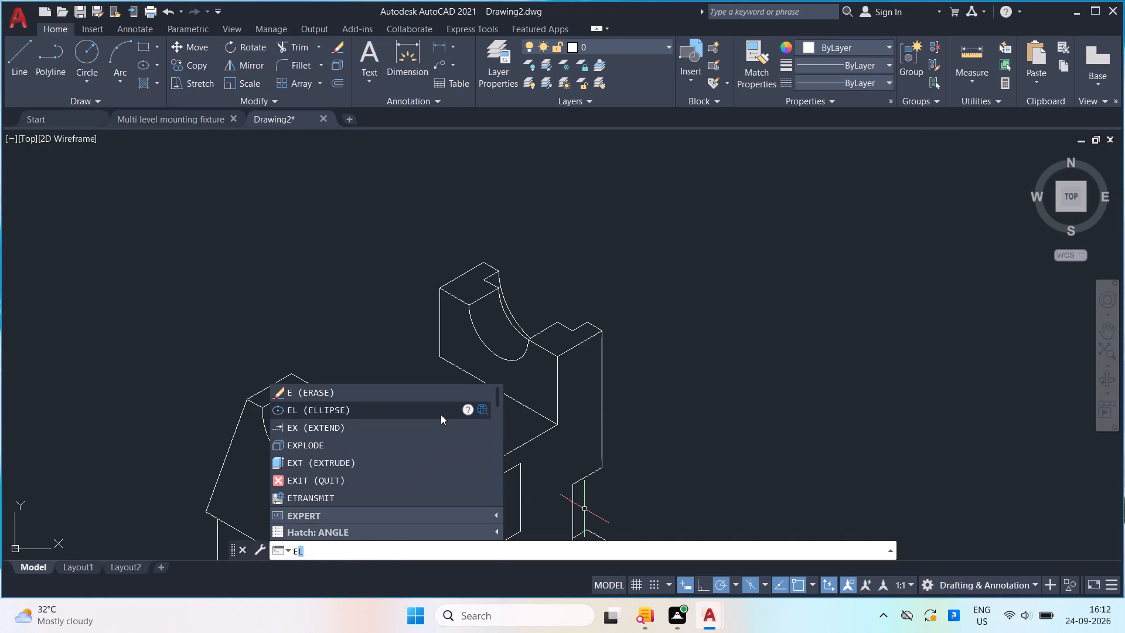
pyautogui.click(441, 413)
pyautogui.click(762, 585)
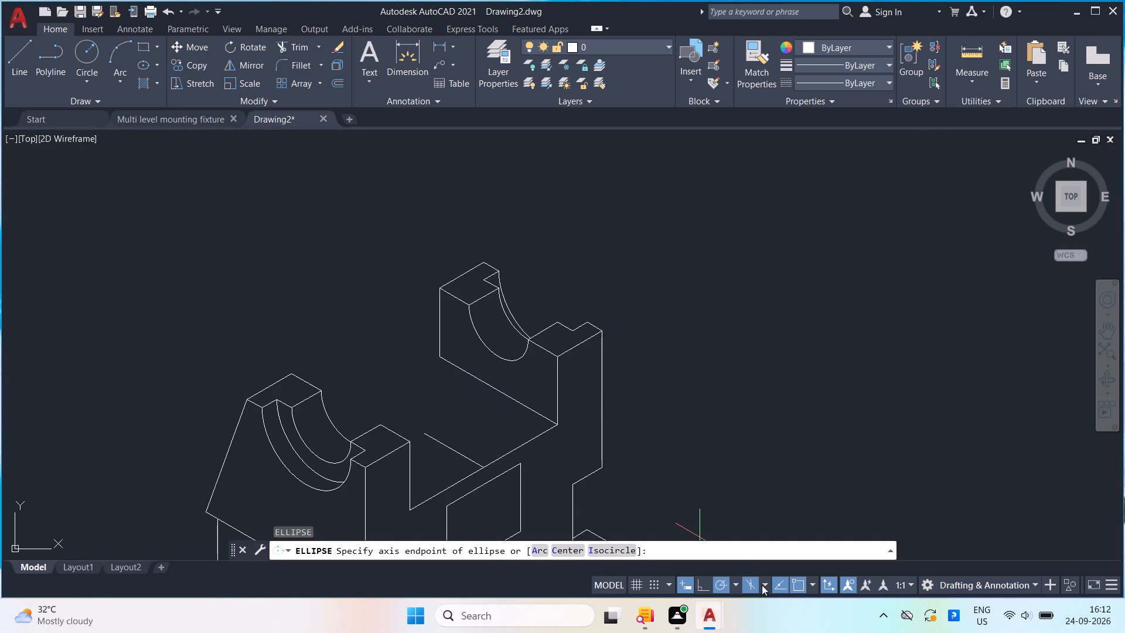
pyautogui.click(757, 545)
pyautogui.click(420, 430)
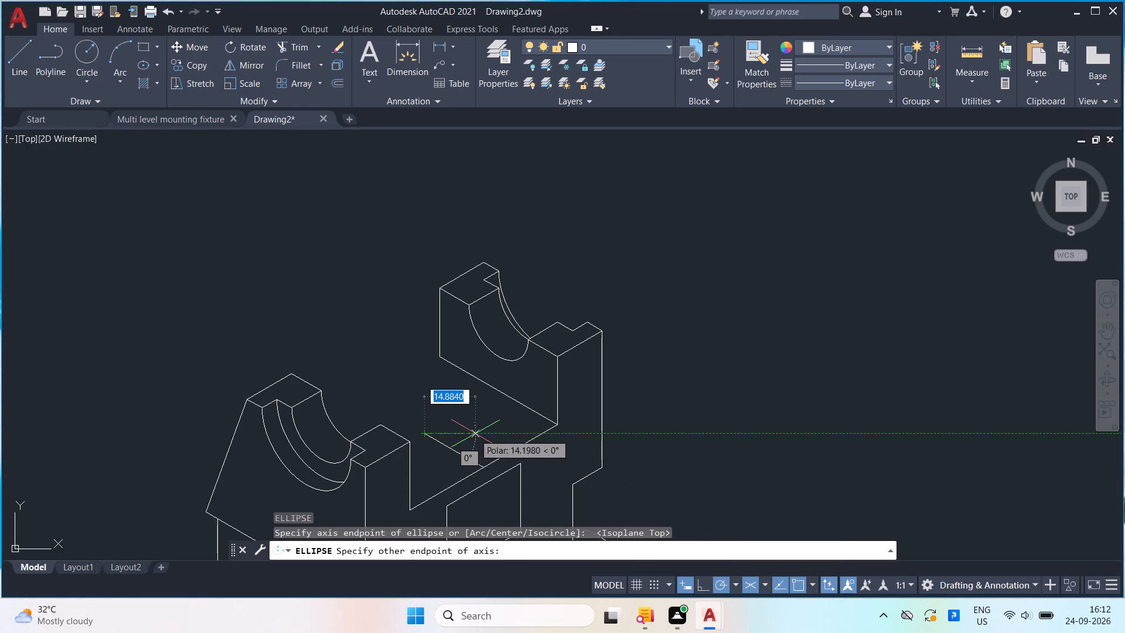
pyautogui.press('Escape')
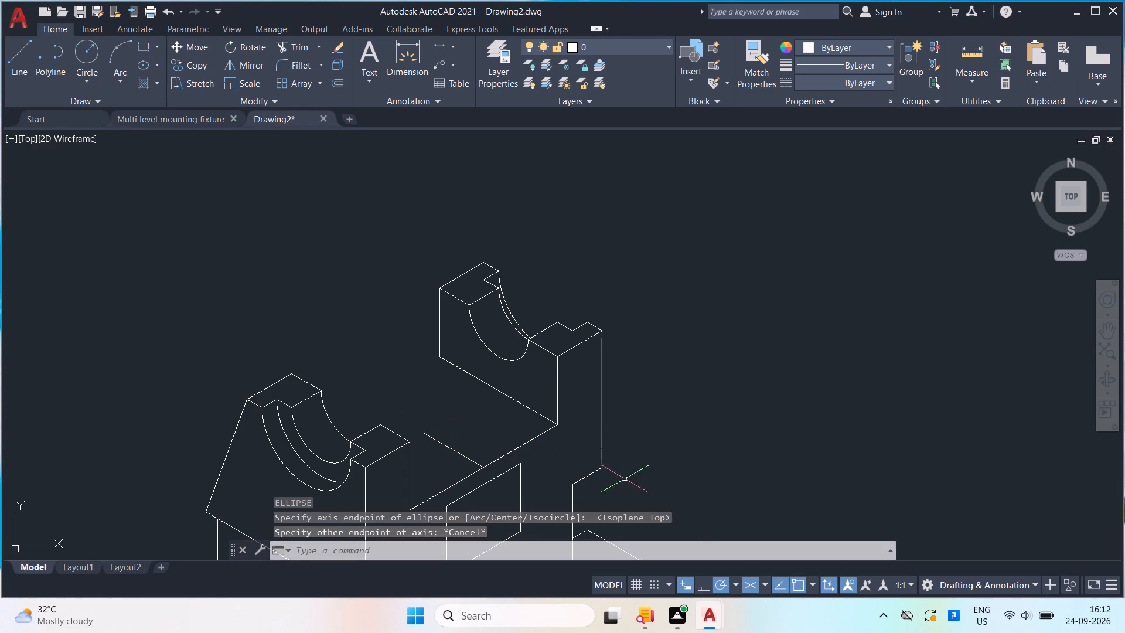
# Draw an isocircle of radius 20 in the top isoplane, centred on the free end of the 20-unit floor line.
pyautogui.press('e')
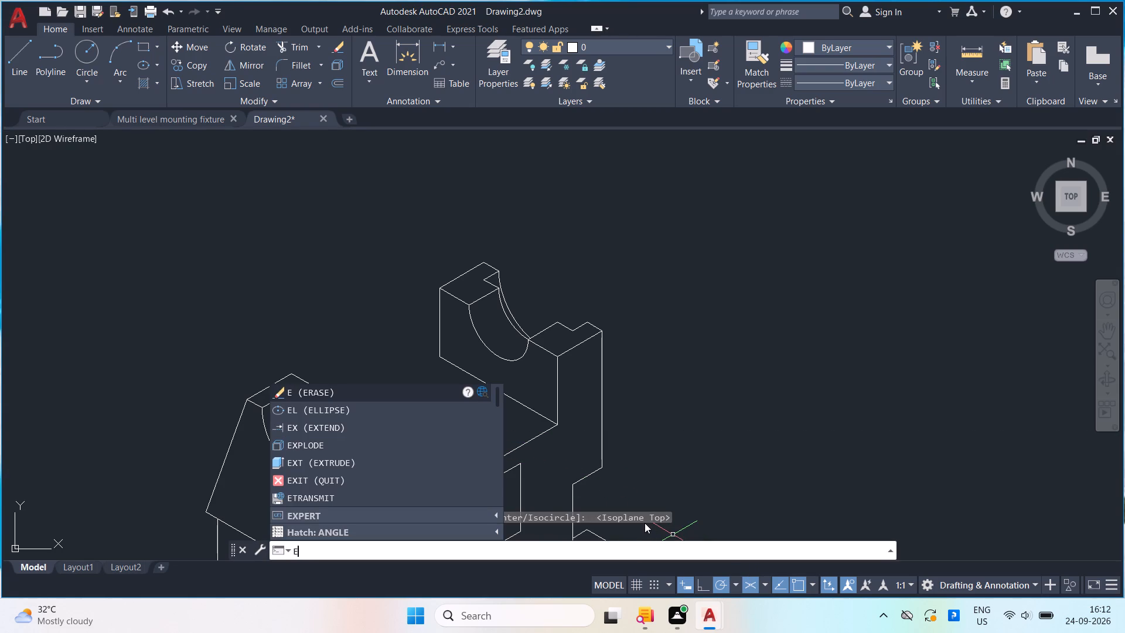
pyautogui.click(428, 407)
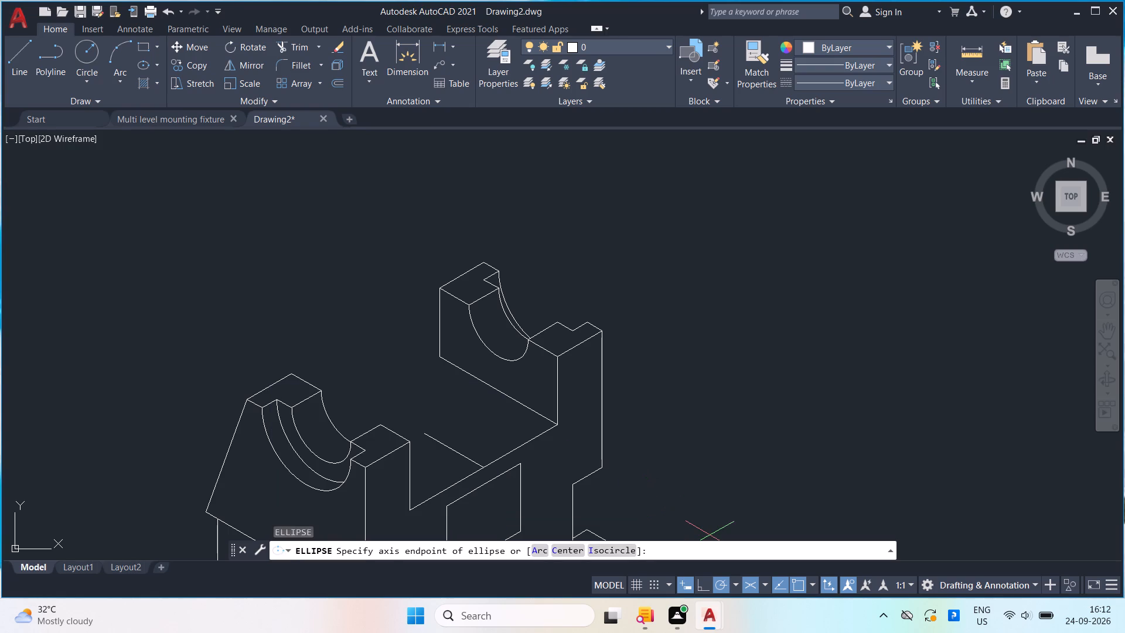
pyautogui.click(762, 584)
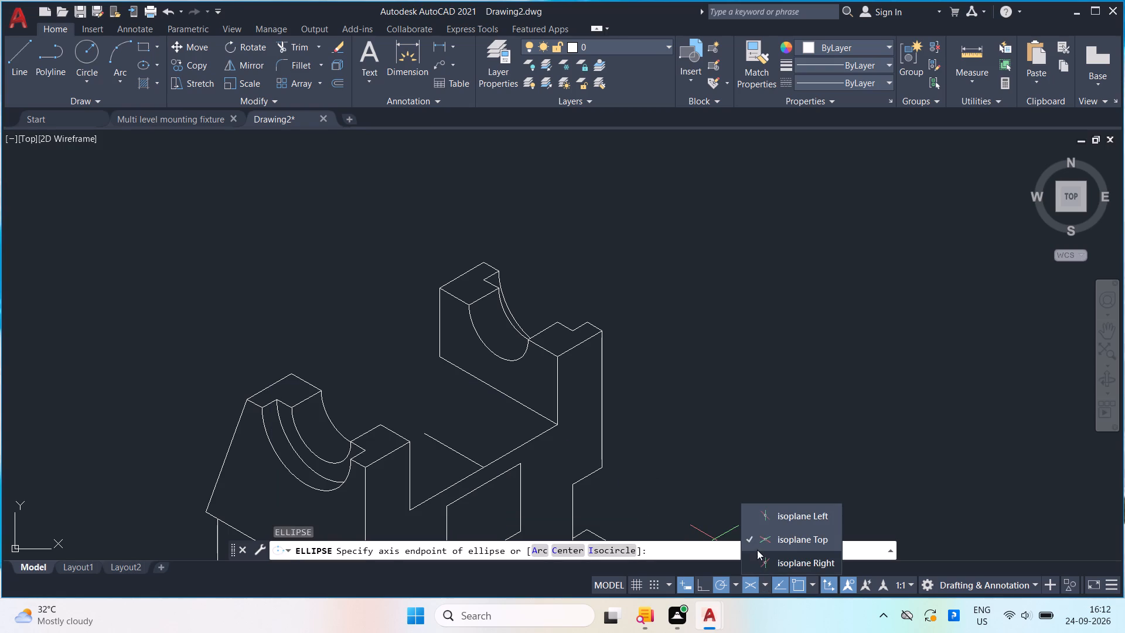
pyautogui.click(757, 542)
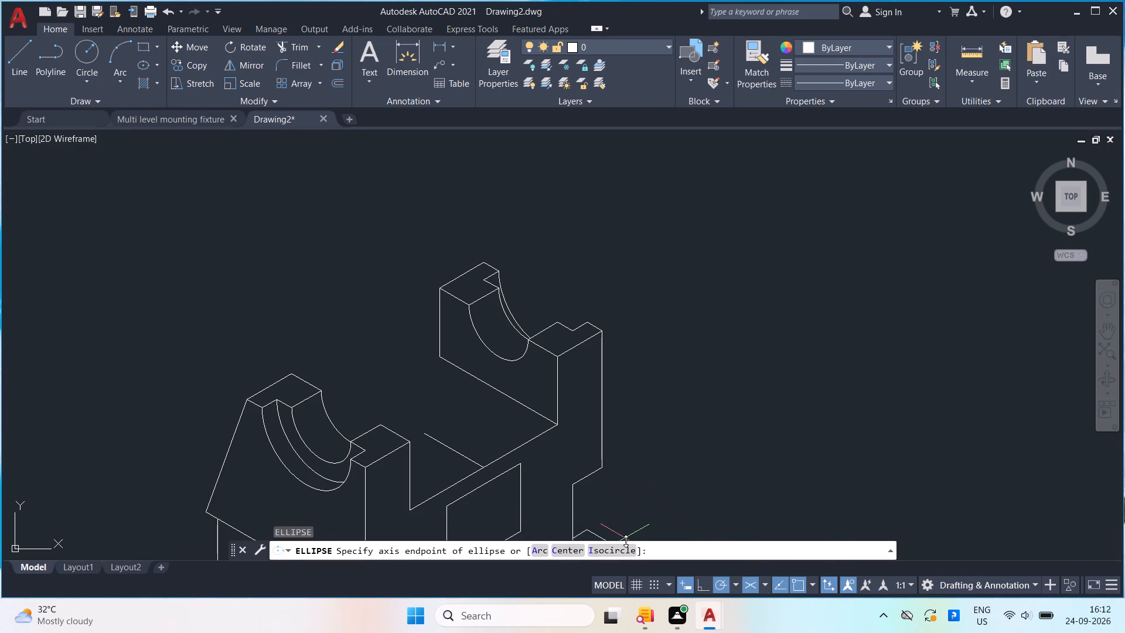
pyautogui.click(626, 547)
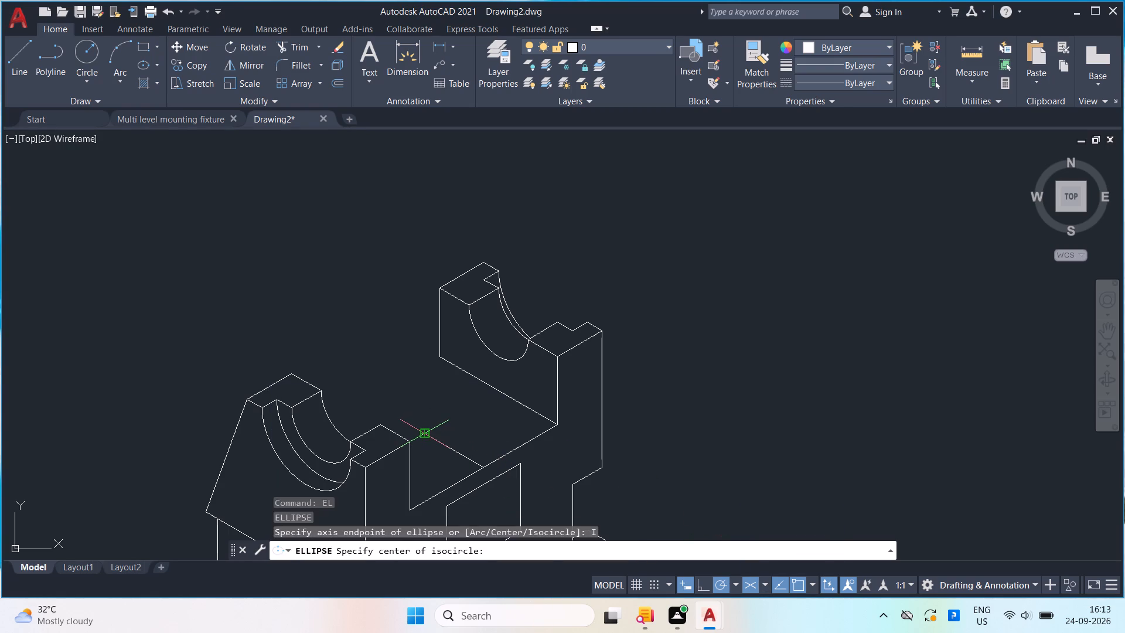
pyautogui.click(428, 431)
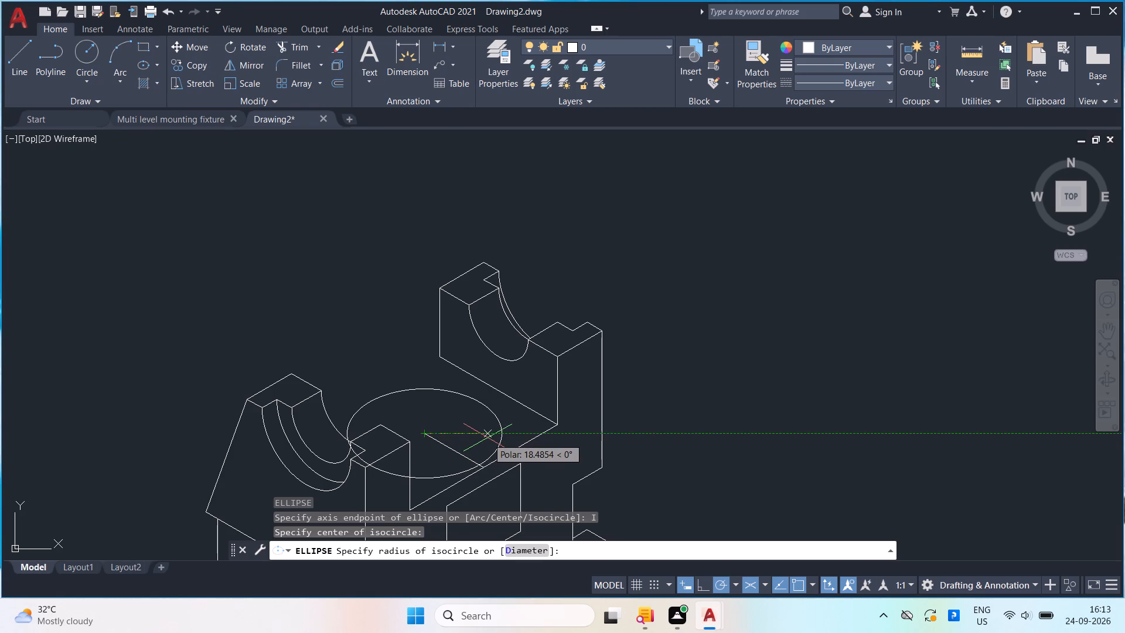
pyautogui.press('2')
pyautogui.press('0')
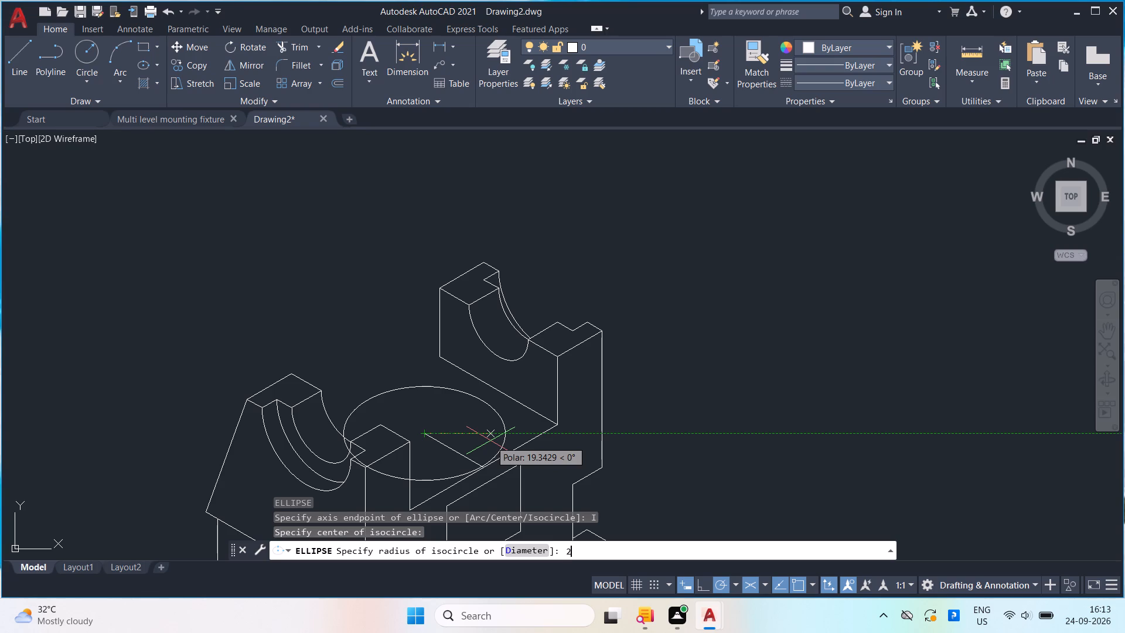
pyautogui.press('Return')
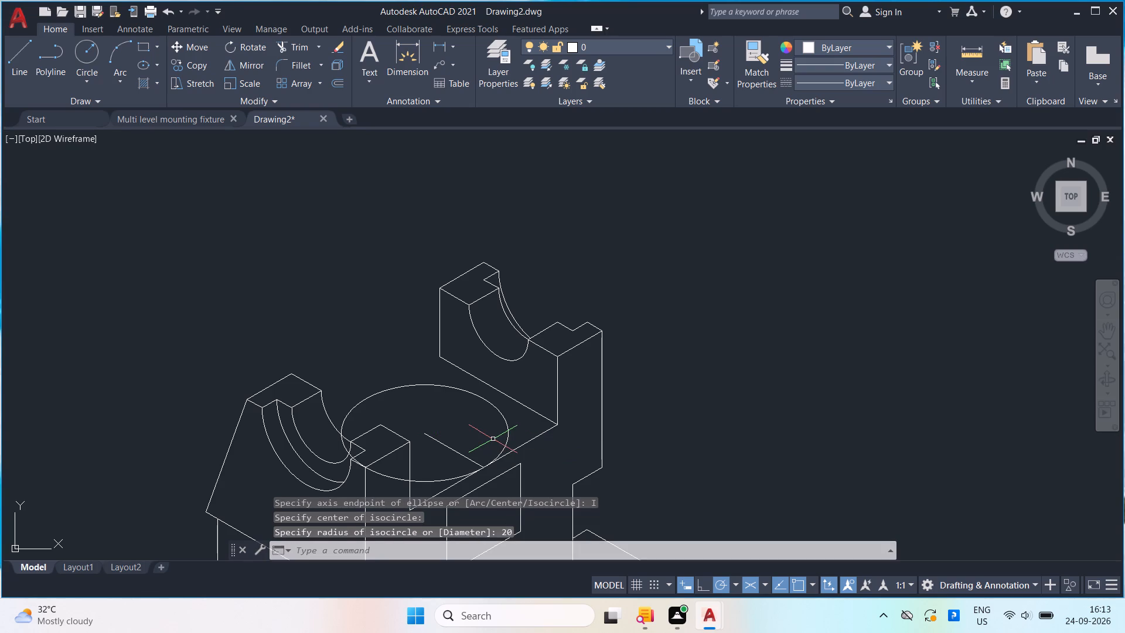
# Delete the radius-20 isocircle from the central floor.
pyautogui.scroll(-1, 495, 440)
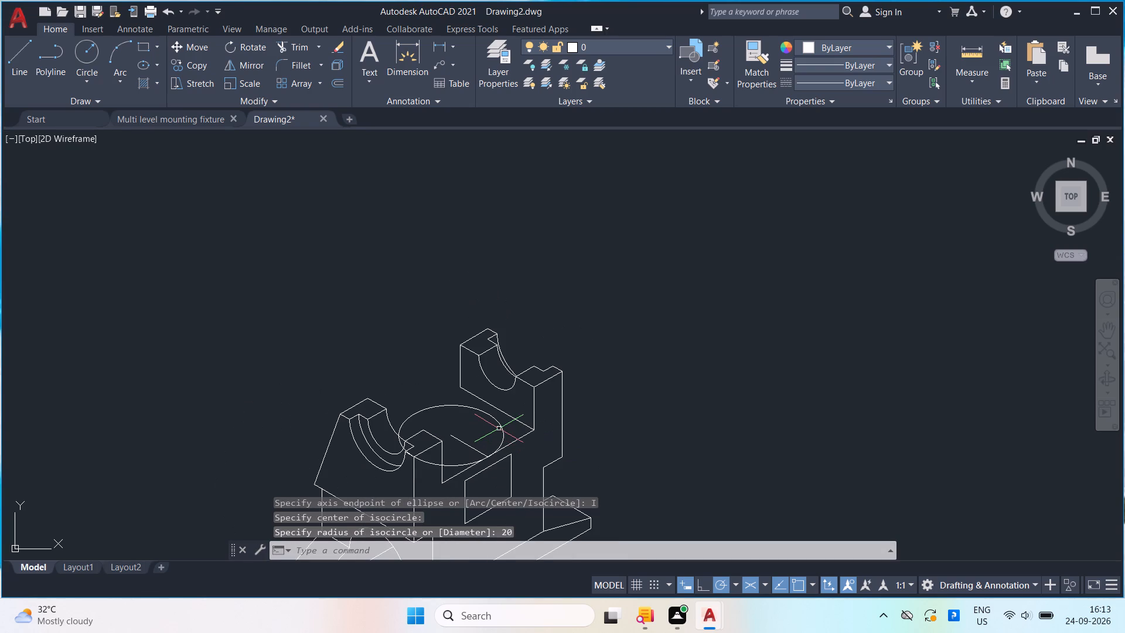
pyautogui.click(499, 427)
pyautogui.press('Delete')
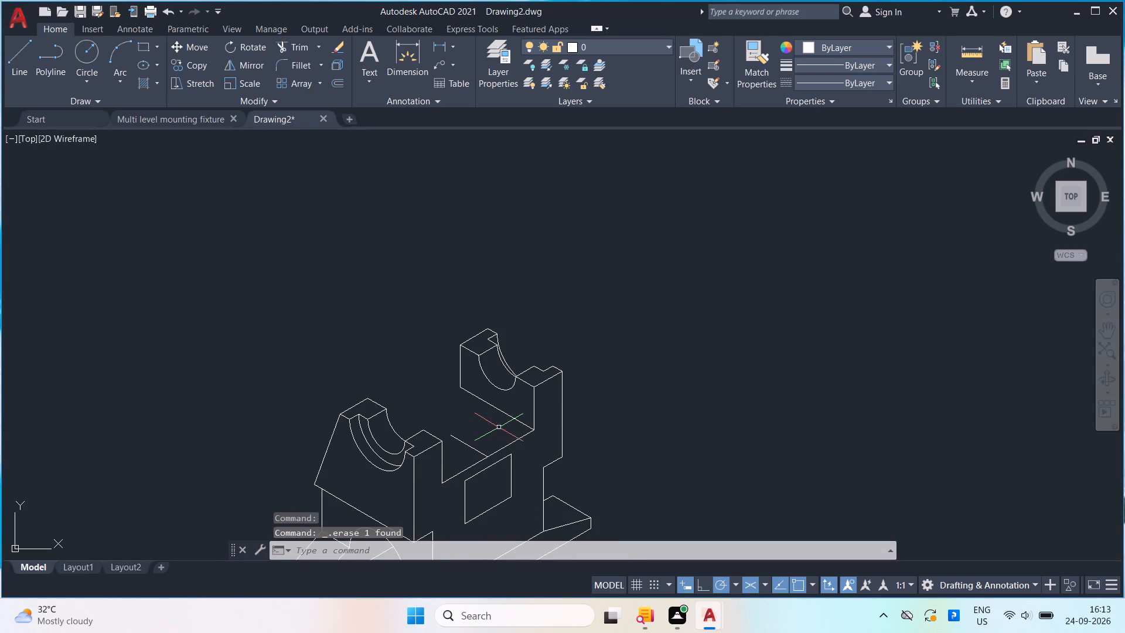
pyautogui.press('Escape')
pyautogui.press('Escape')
# Draw a top-plane isocircle of radius 10 centred on the free end of the 20-unit floor line.
pyautogui.press('e')
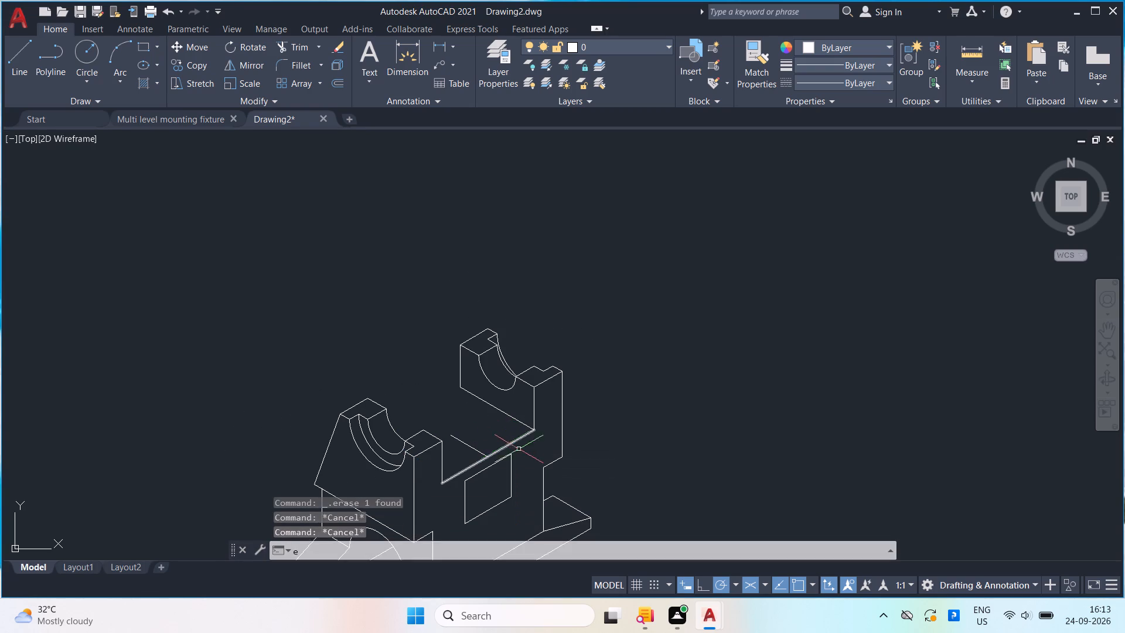
pyautogui.click(424, 413)
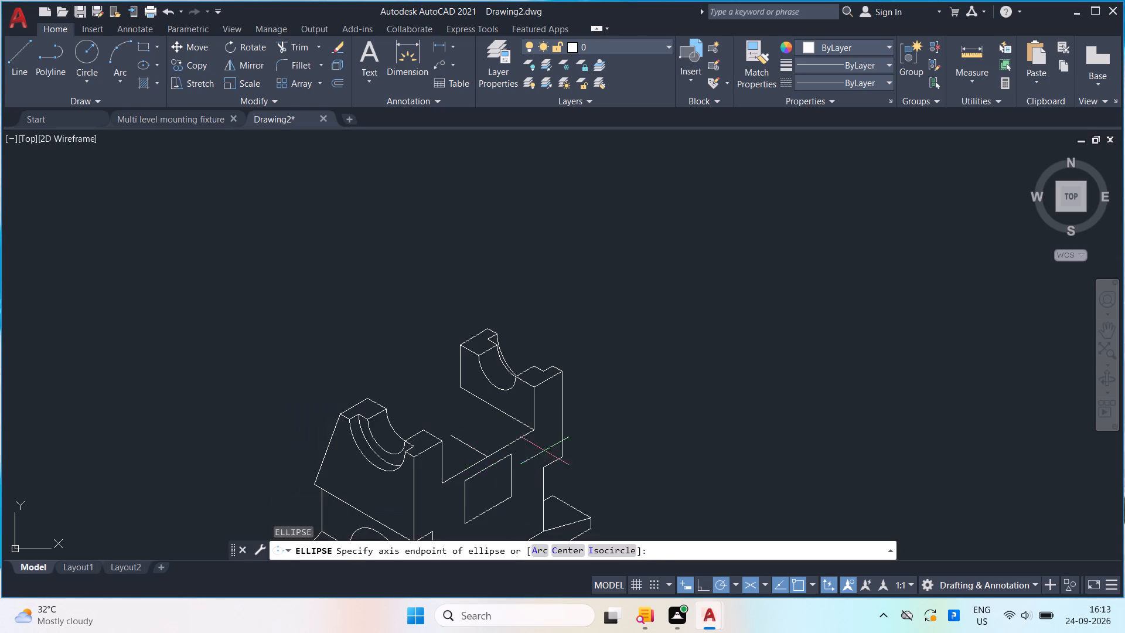
pyautogui.moveTo(547, 454); pyautogui.dragTo(511, 366, button='middle')
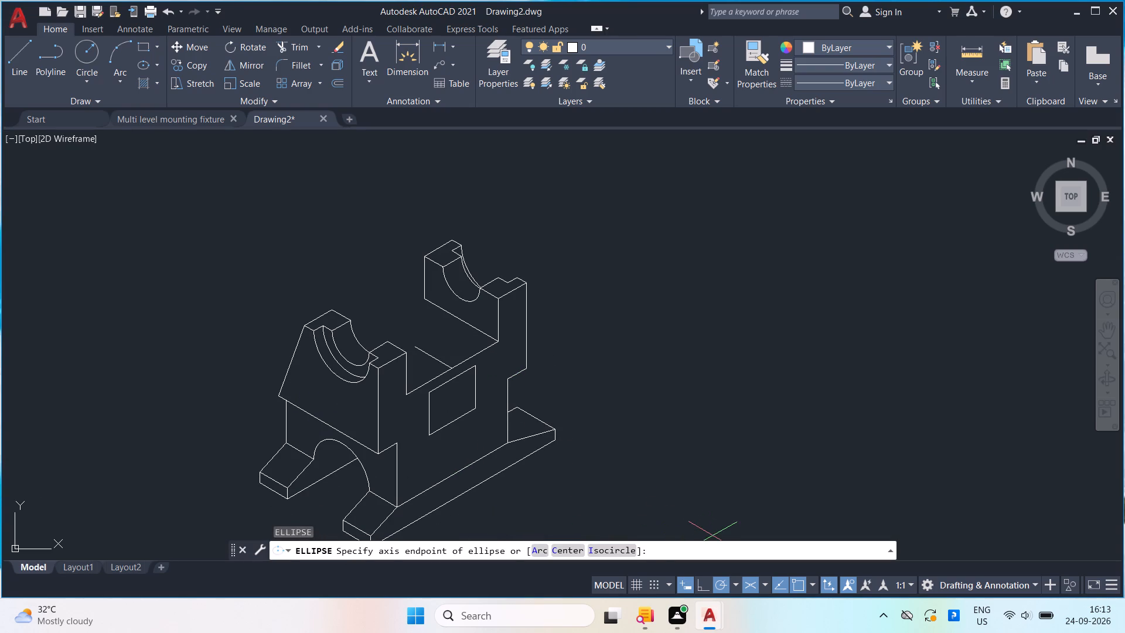
pyautogui.click(613, 548)
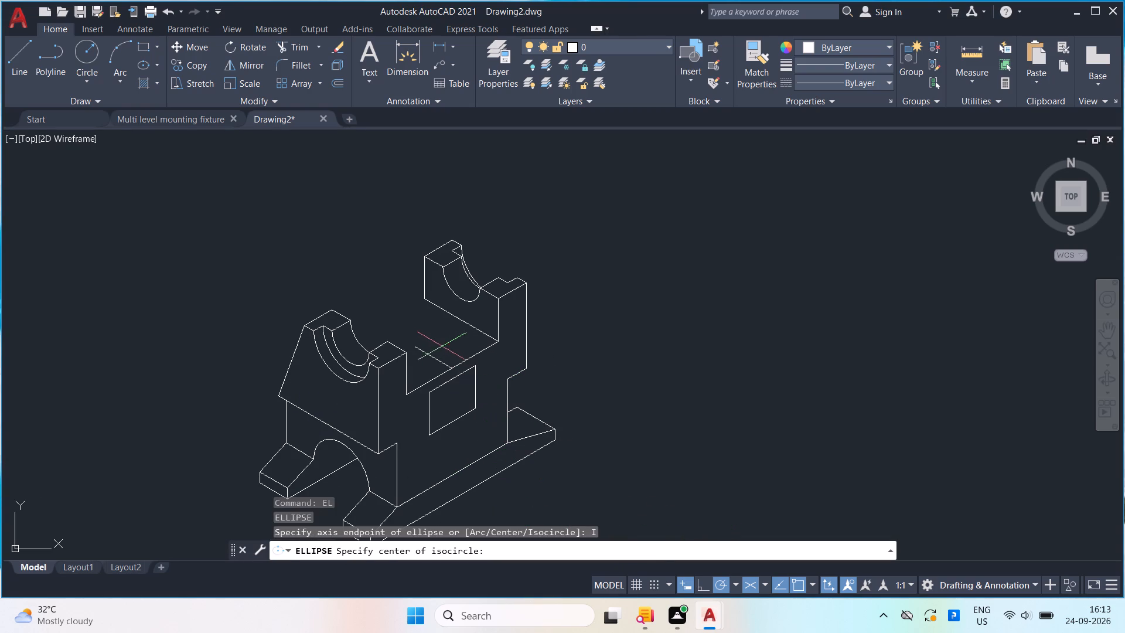
pyautogui.click(419, 343)
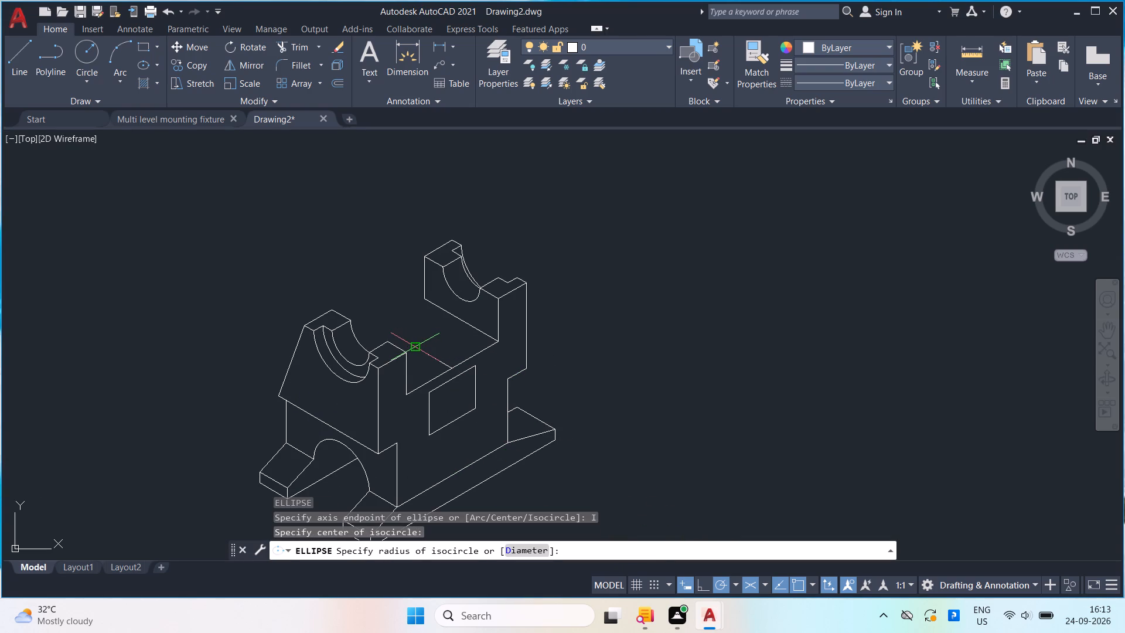
pyautogui.press('1')
pyautogui.press('0')
pyautogui.press('Return')
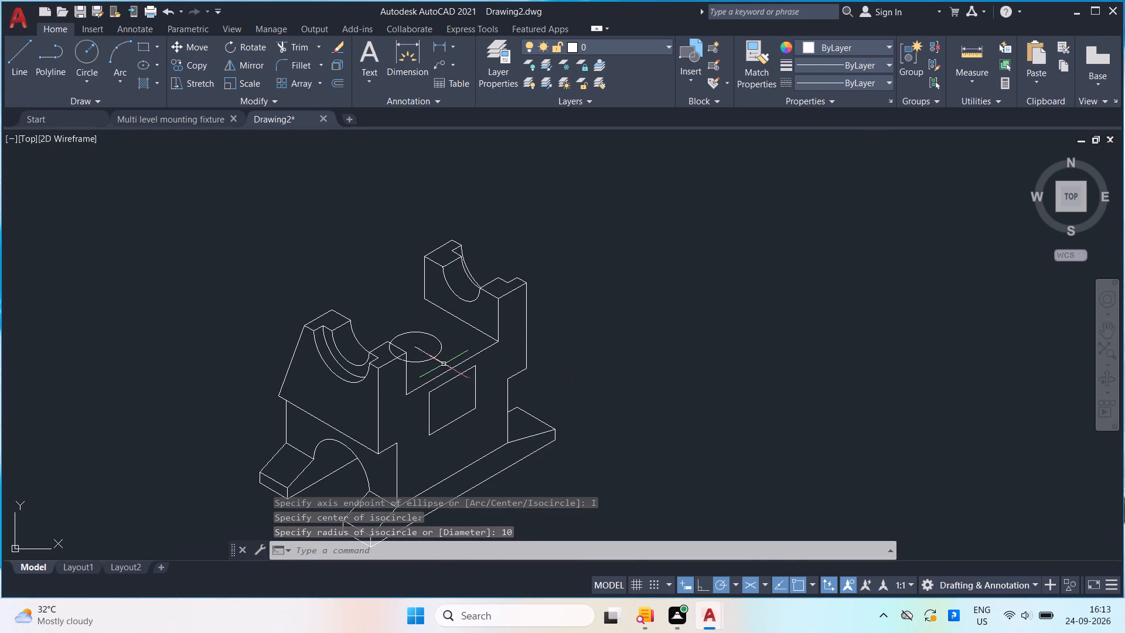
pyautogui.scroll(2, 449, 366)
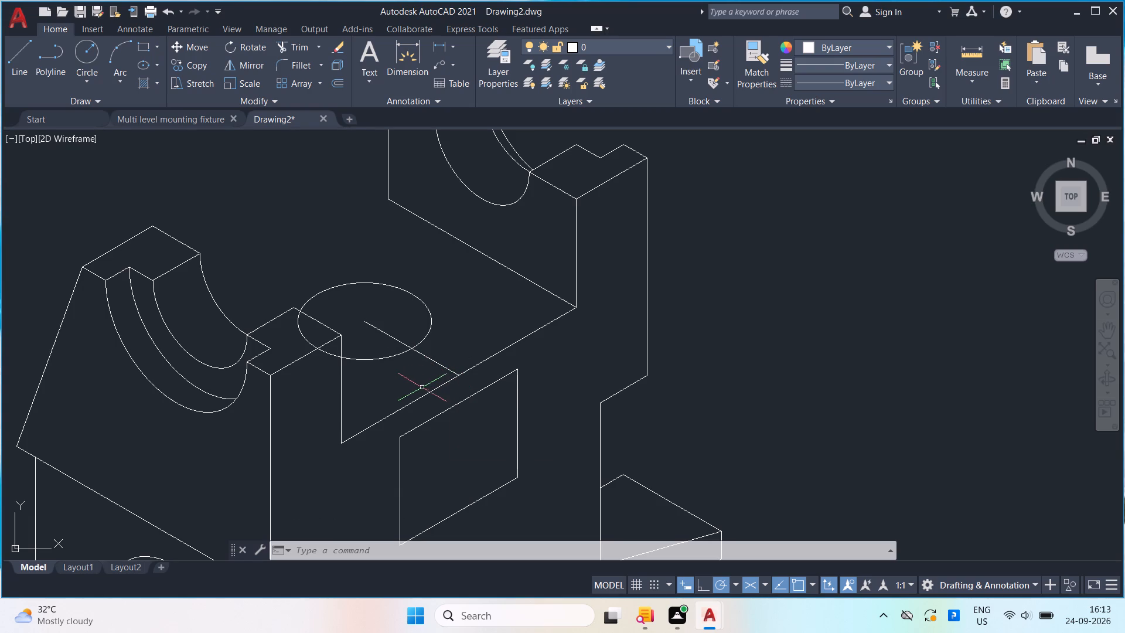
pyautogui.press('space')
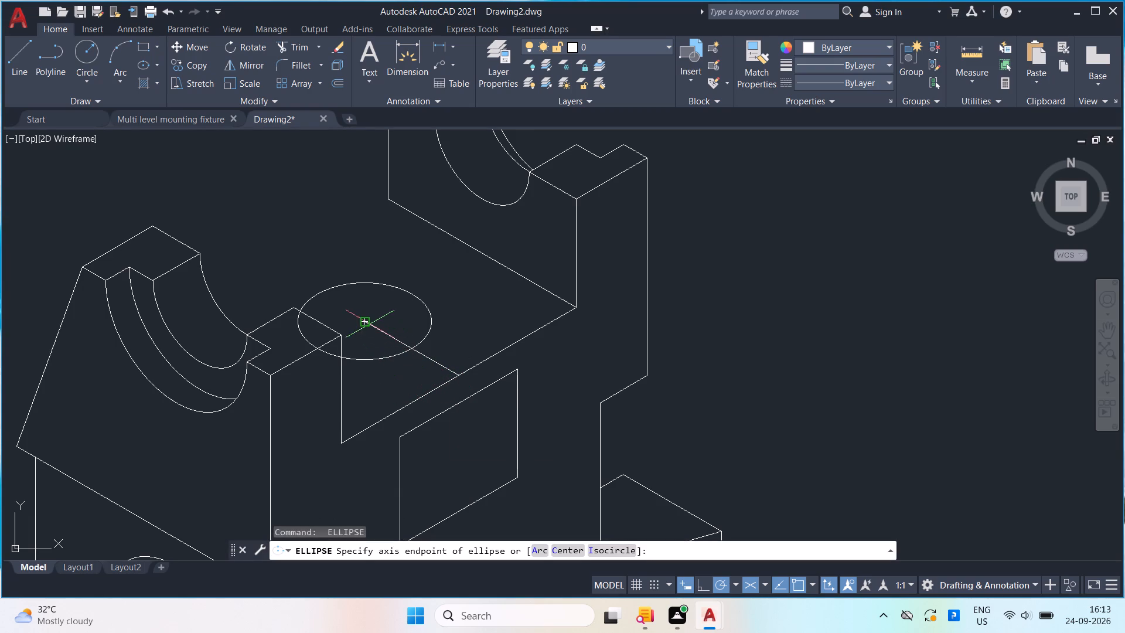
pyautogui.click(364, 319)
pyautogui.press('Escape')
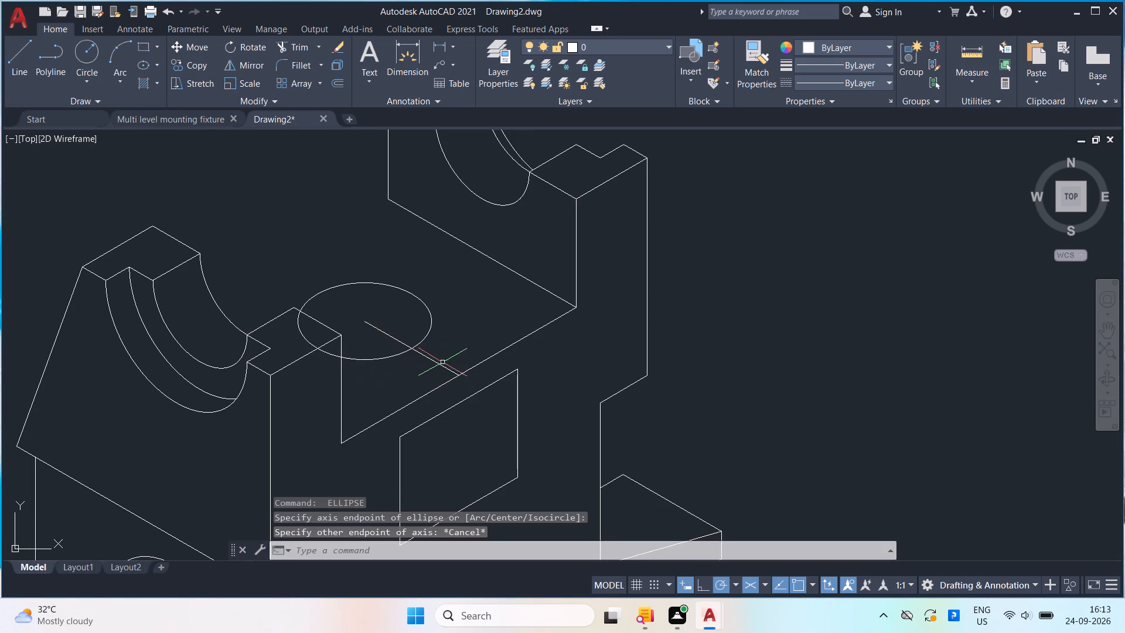
# Draw a concentric isocircle of radius 5 inside the radius-10 isocircle.
pyautogui.press('space')
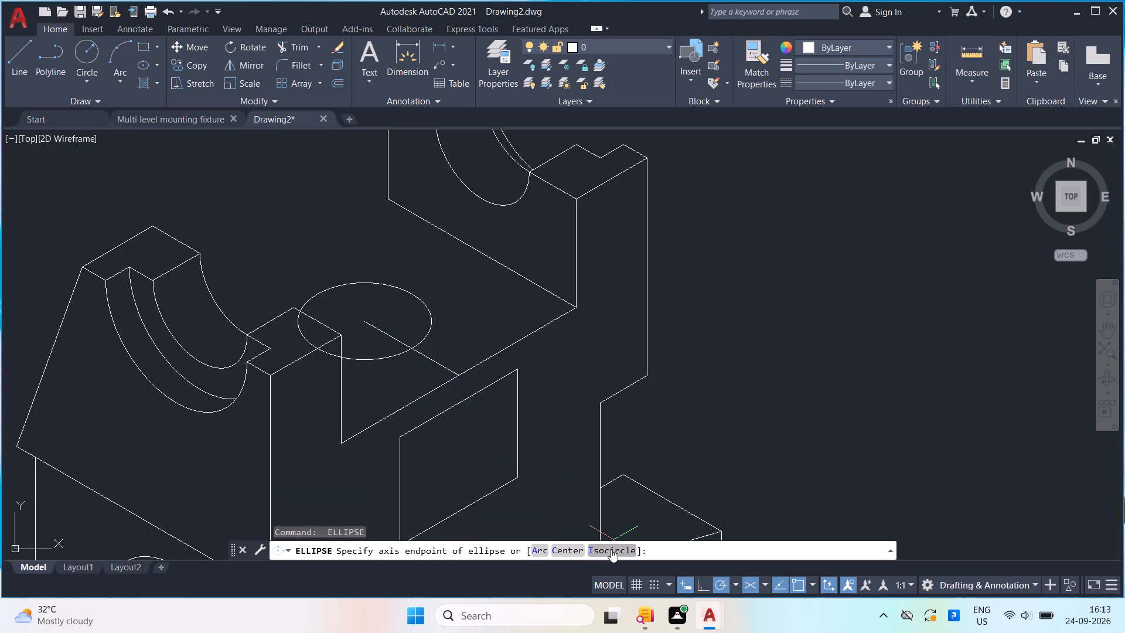
pyautogui.click(611, 549)
pyautogui.click(362, 323)
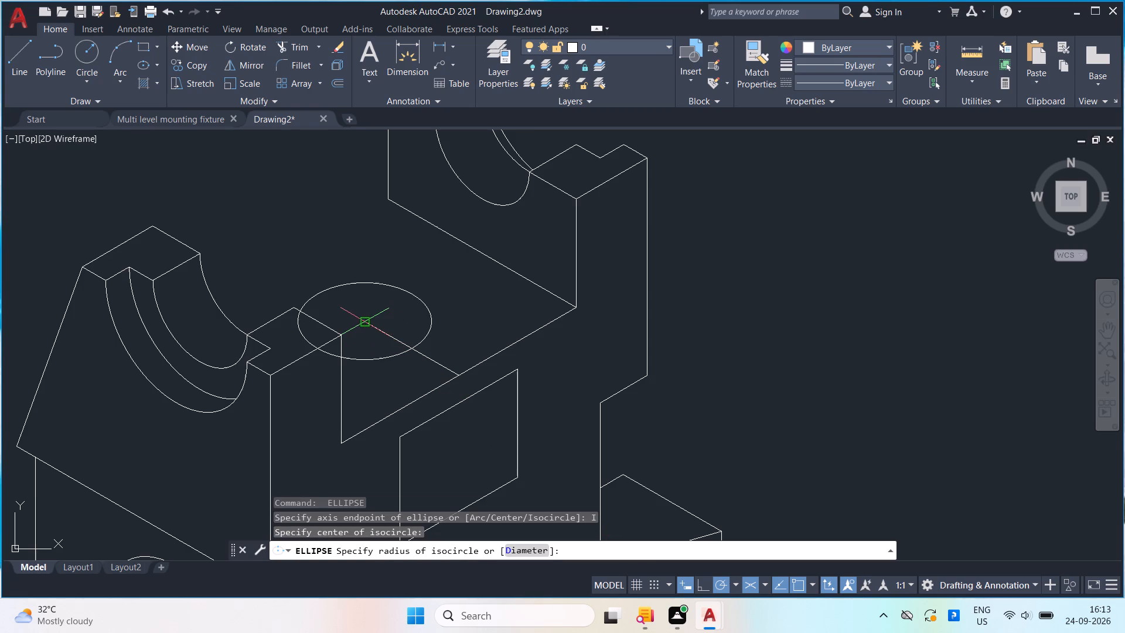
pyautogui.press('5')
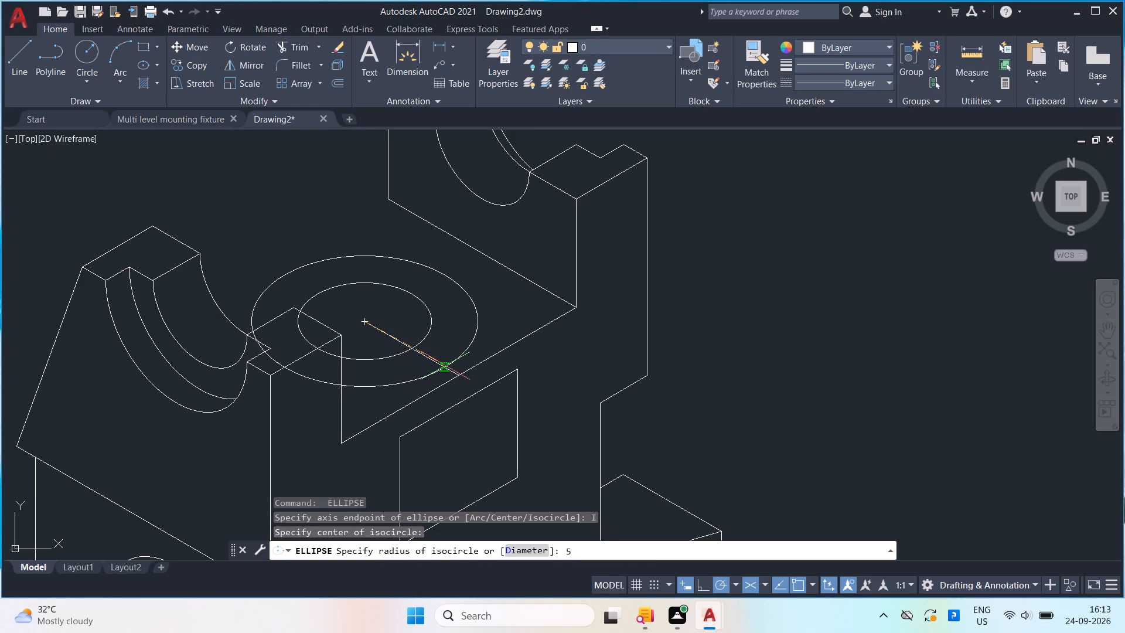
pyautogui.press('Return')
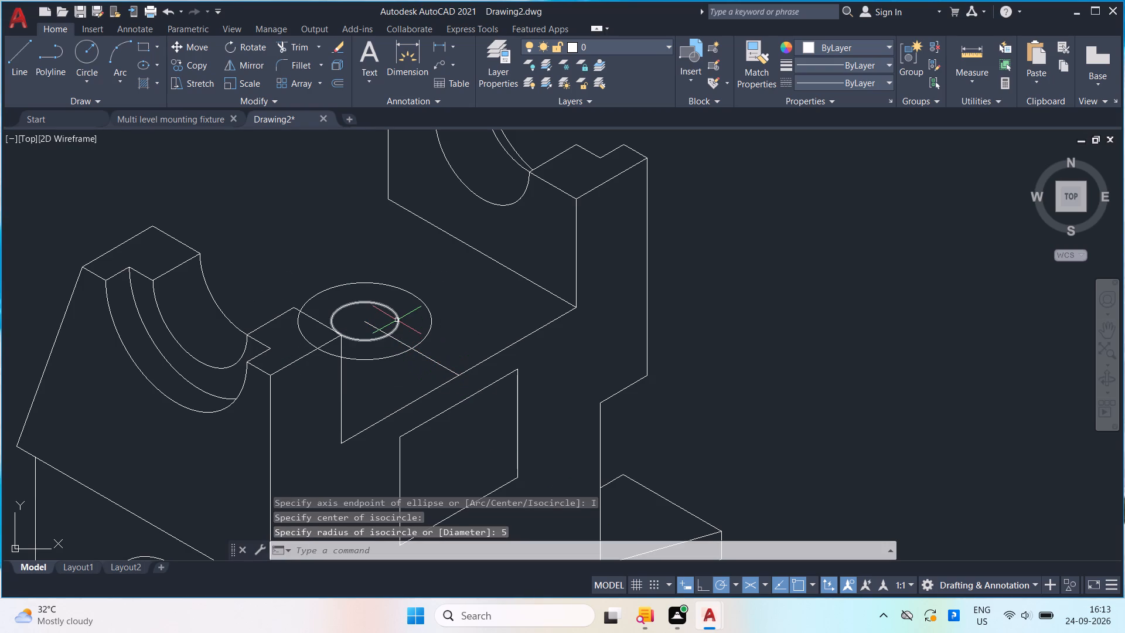
# Copy the radius-5 isocircle 10 units vertically upward from its centre.
pyautogui.click(397, 320)
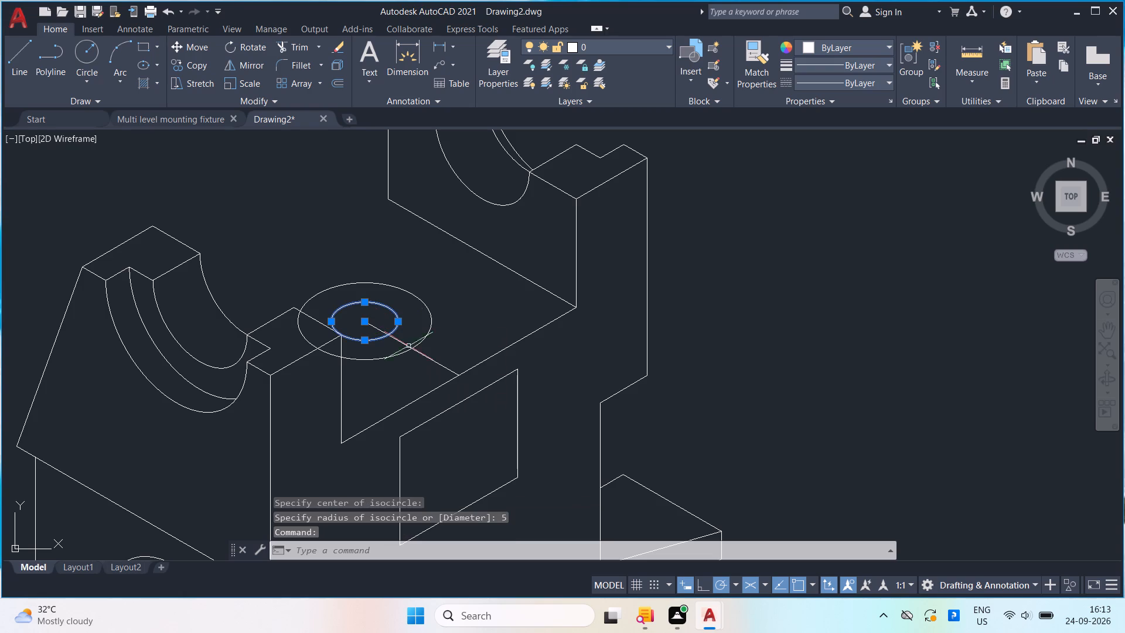
pyautogui.press('c')
pyautogui.press('o')
pyautogui.press('Return')
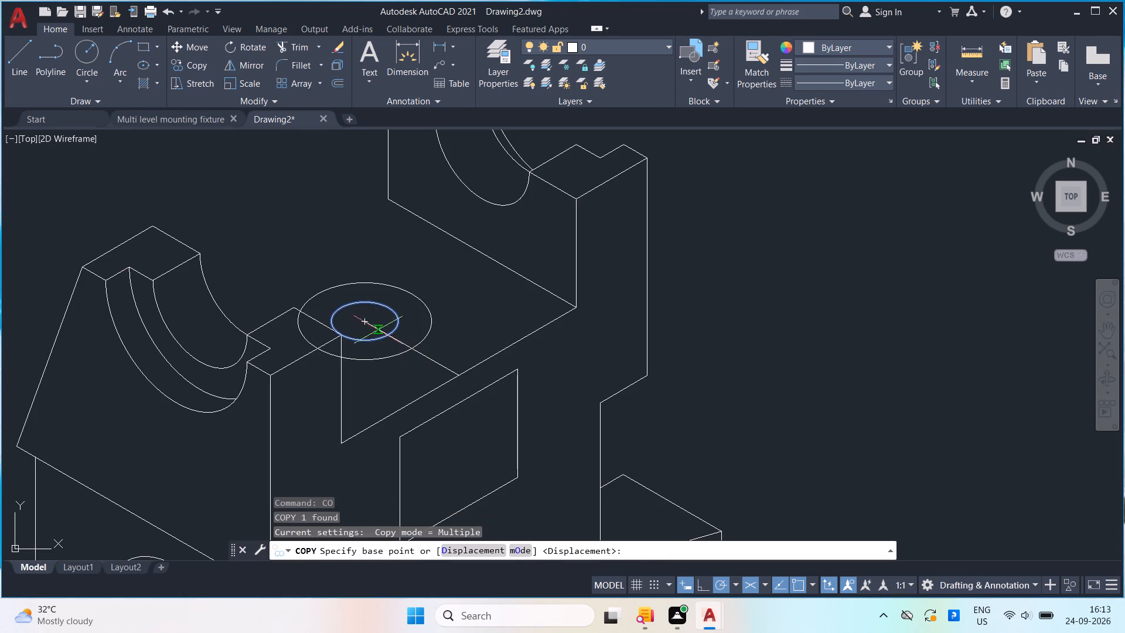
pyautogui.click(364, 321)
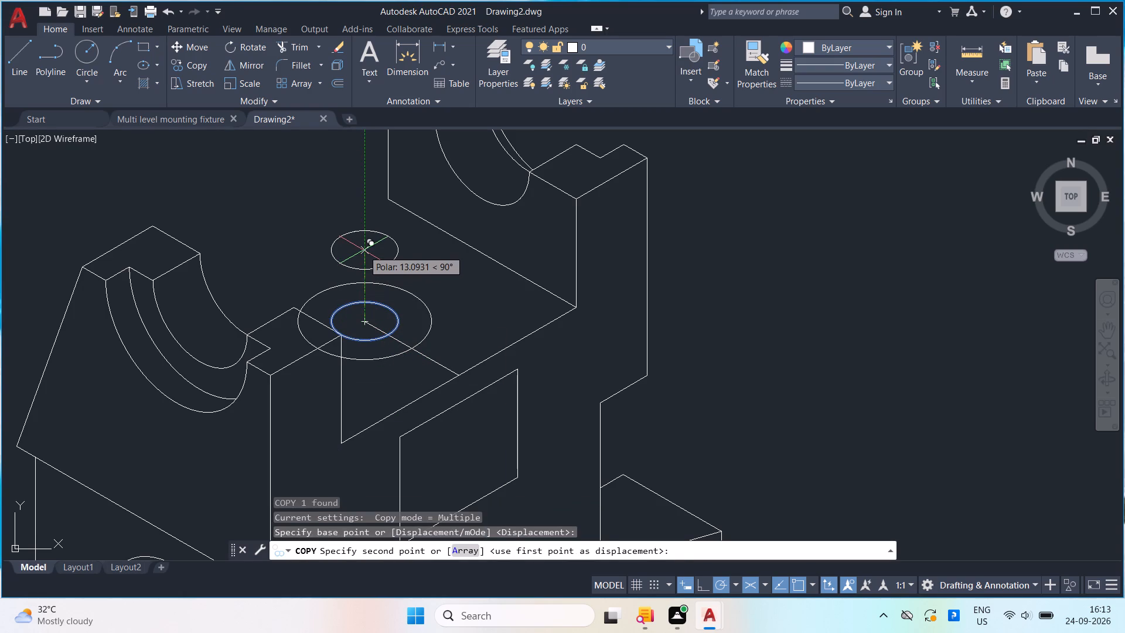
pyautogui.write('10')
pyautogui.press('Return')
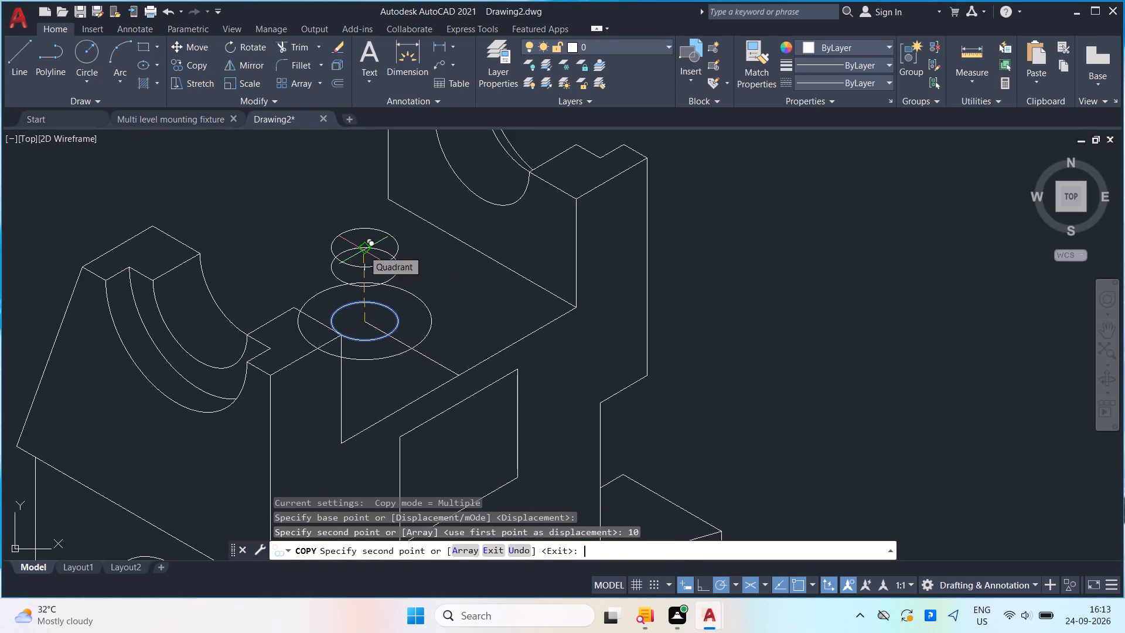
pyautogui.press('space')
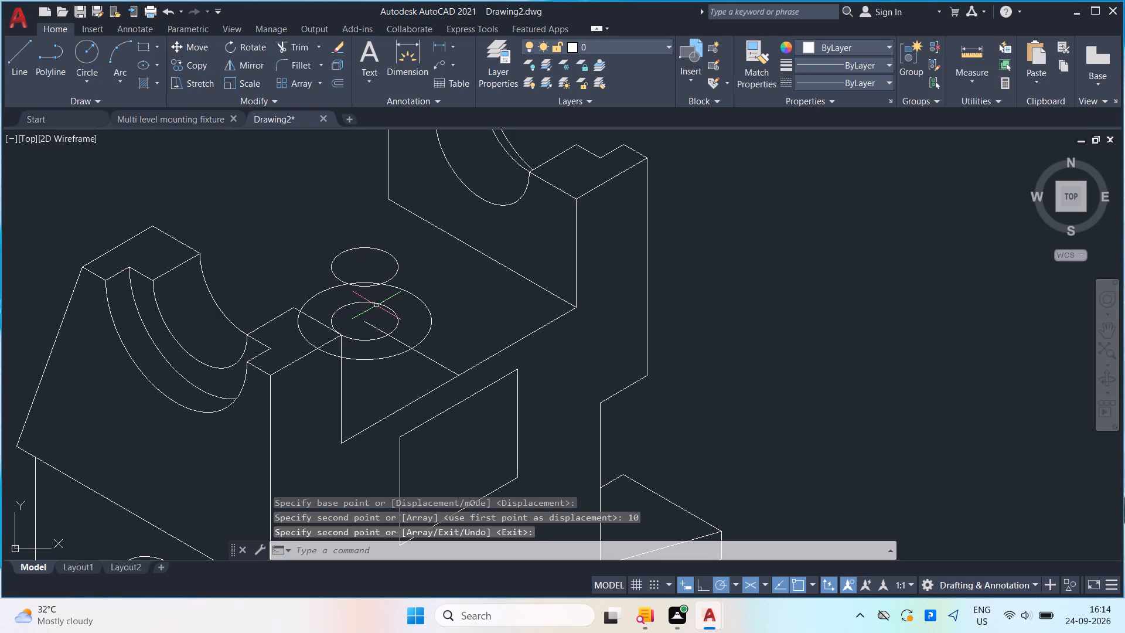
# Delete the original radius-5 isocircle at floor level.
pyautogui.click(379, 306)
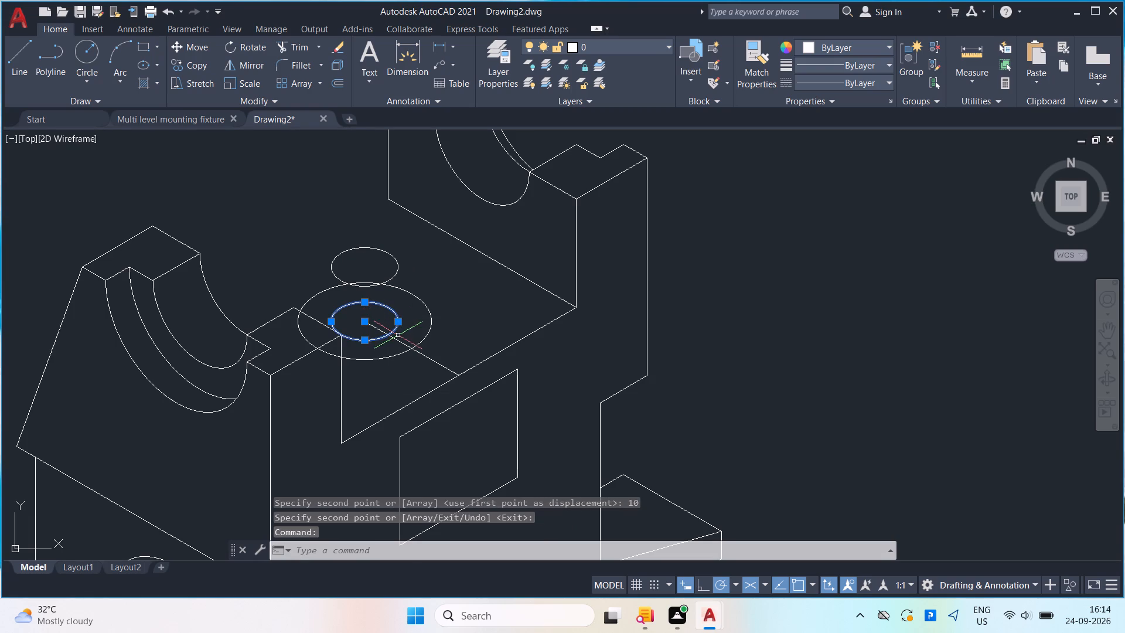
pyautogui.press('Delete')
# Draw a top-plane isocircle of radius 10 concentric with the raised radius-5 isocircle.
pyautogui.press('e')
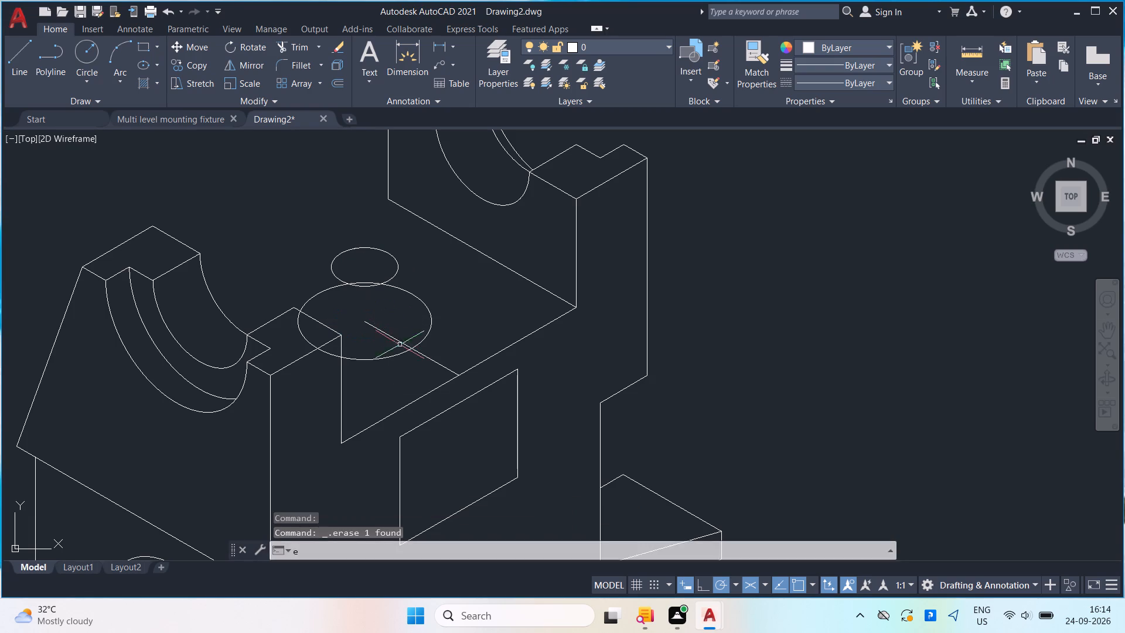
pyautogui.click(384, 411)
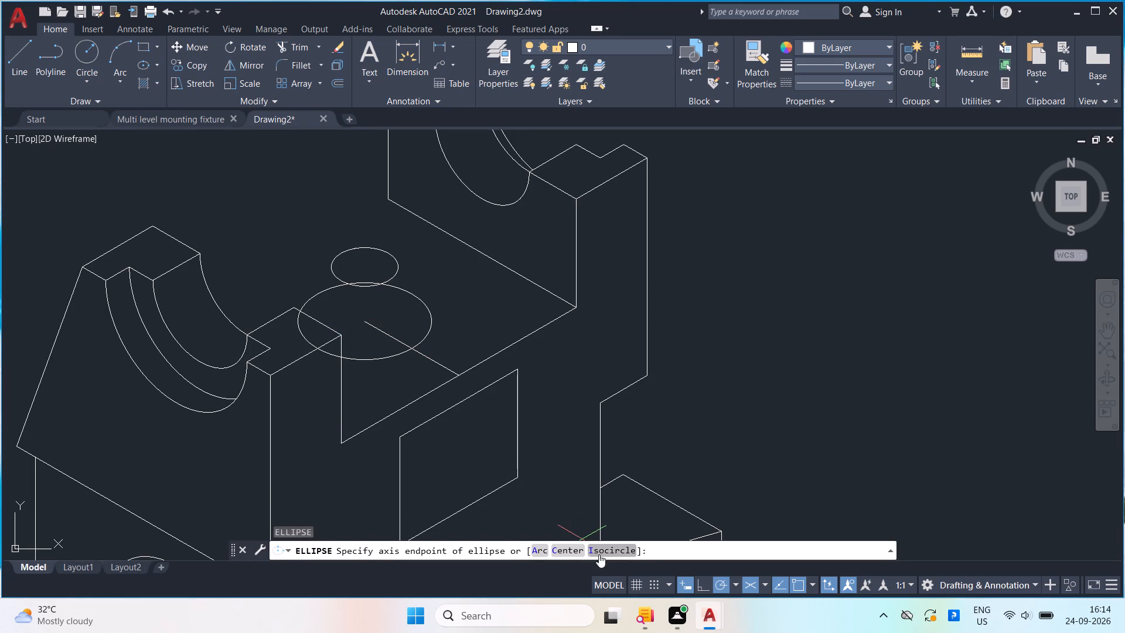
pyautogui.click(599, 553)
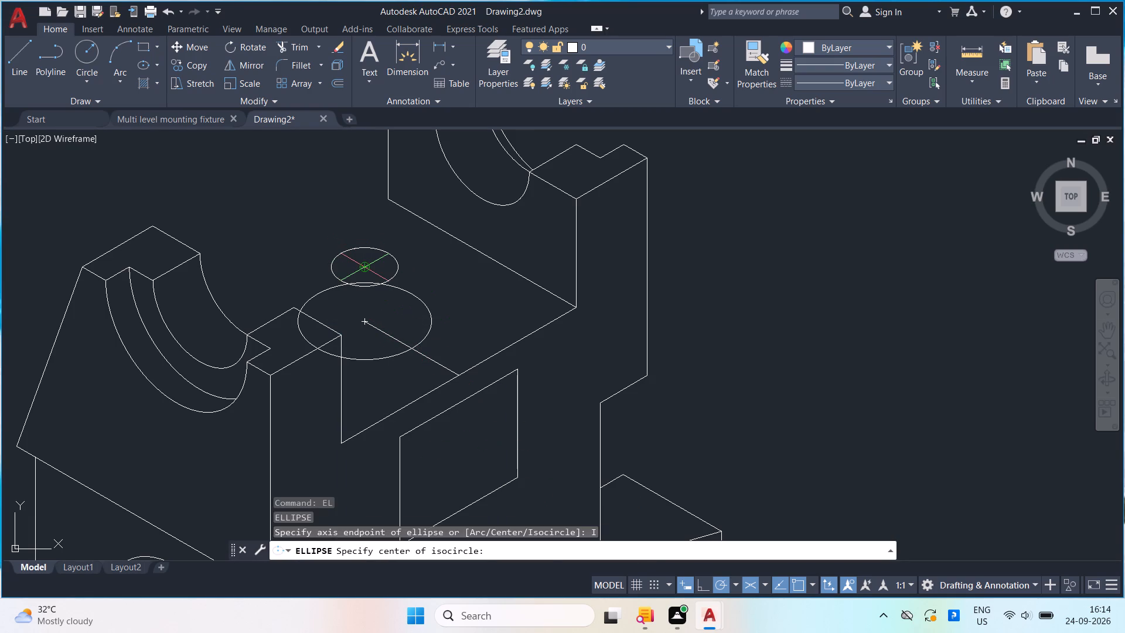
pyautogui.click(364, 266)
pyautogui.press('1')
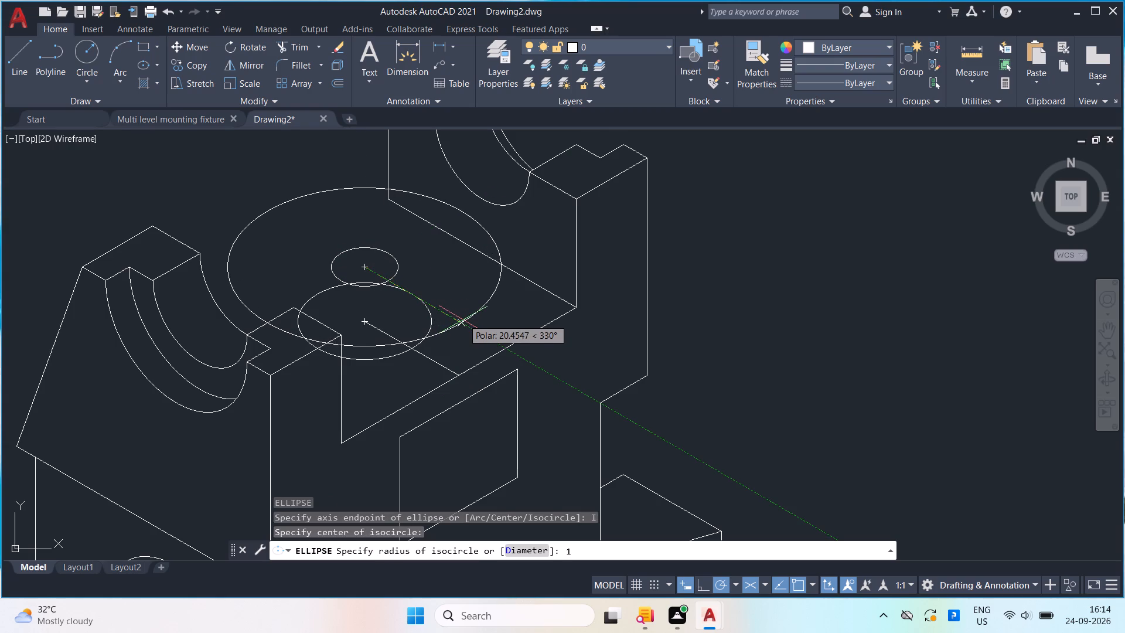
pyautogui.press('0')
pyautogui.press('Return')
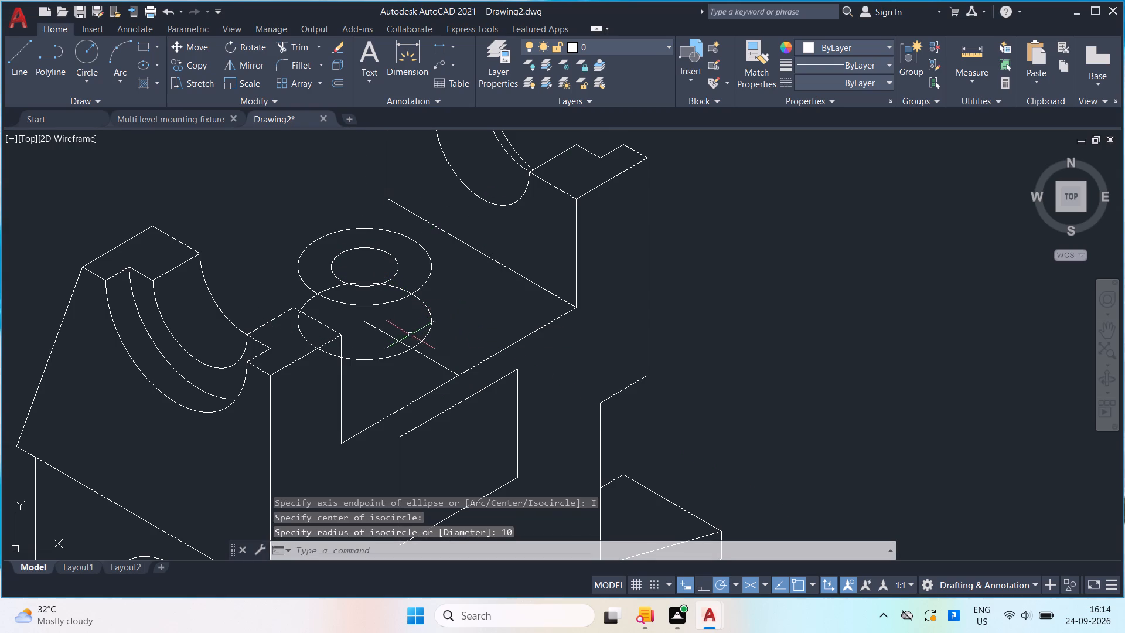
# Draw two 10-unit vertical lines joining the side quadrants of the lower and upper radius-10 isocircles.
pyautogui.press('l')
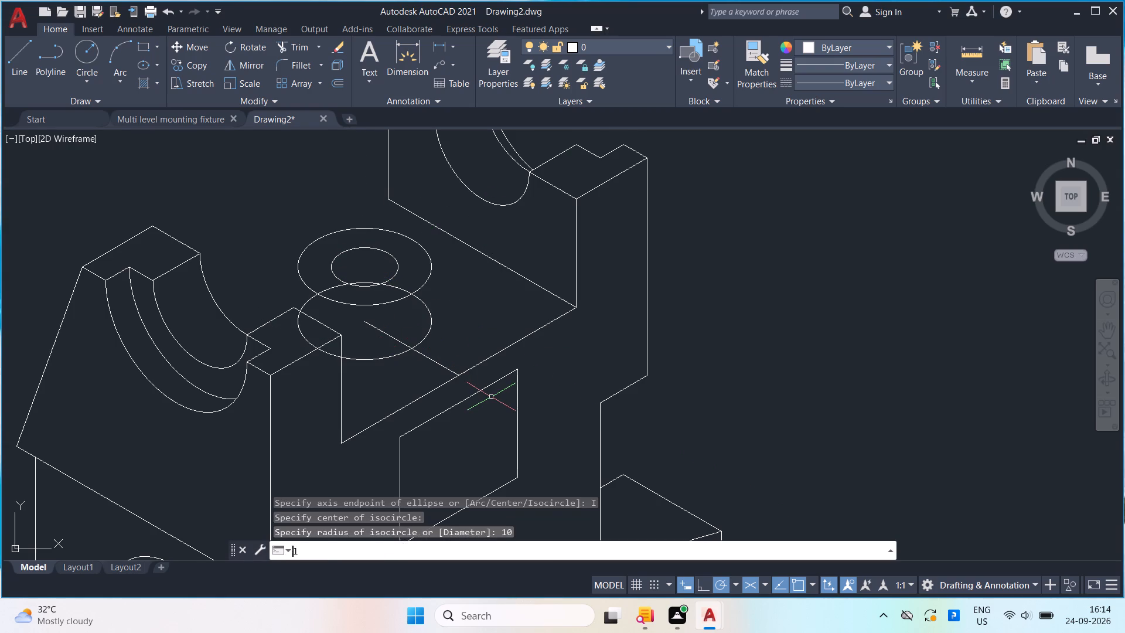
pyautogui.press('Return')
pyautogui.click(292, 326)
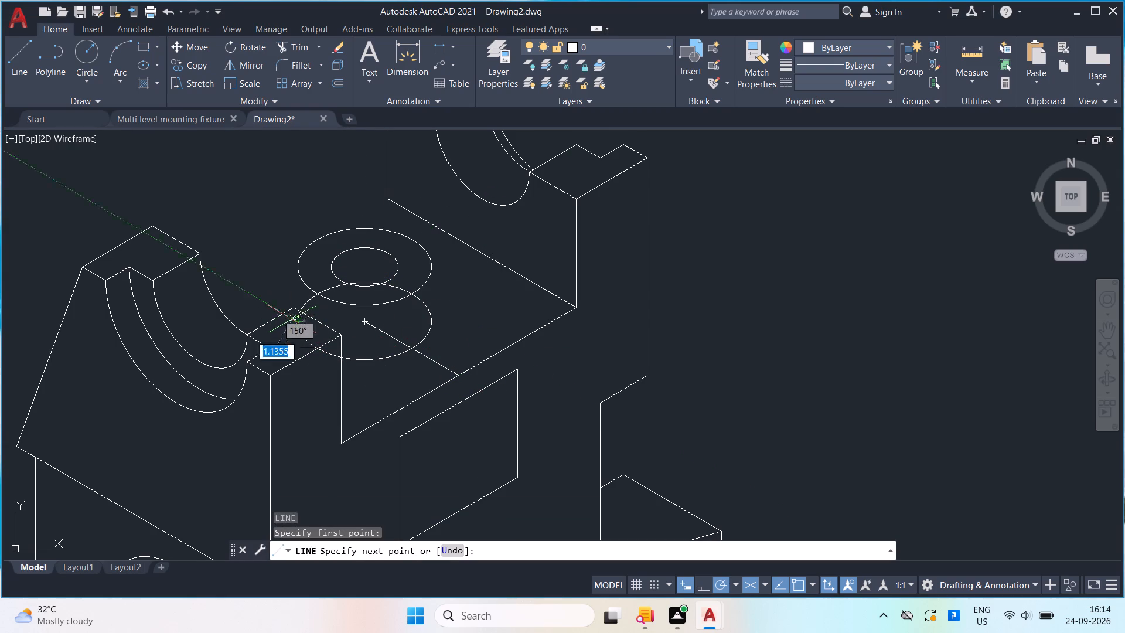
pyautogui.click(297, 261)
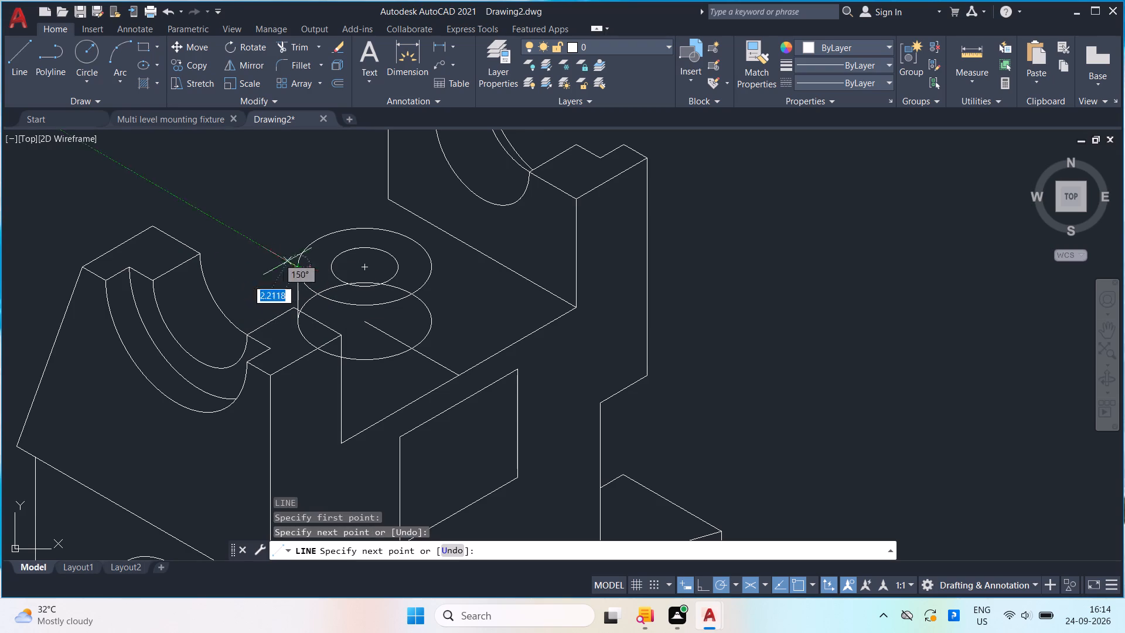
pyautogui.press('space')
pyautogui.press('space')
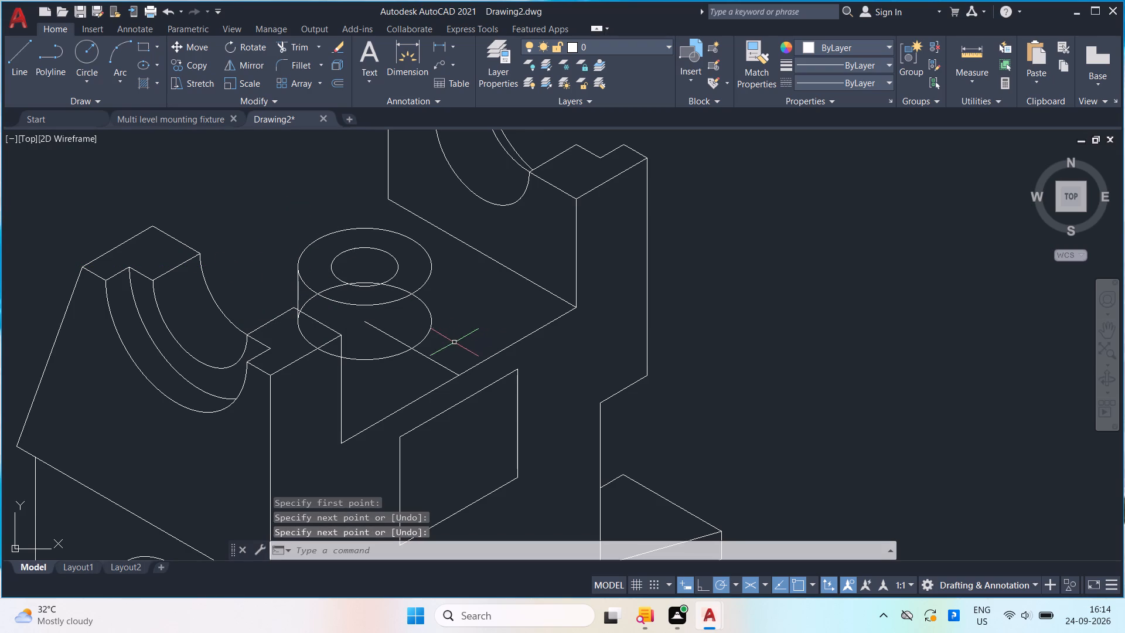
pyautogui.click(431, 323)
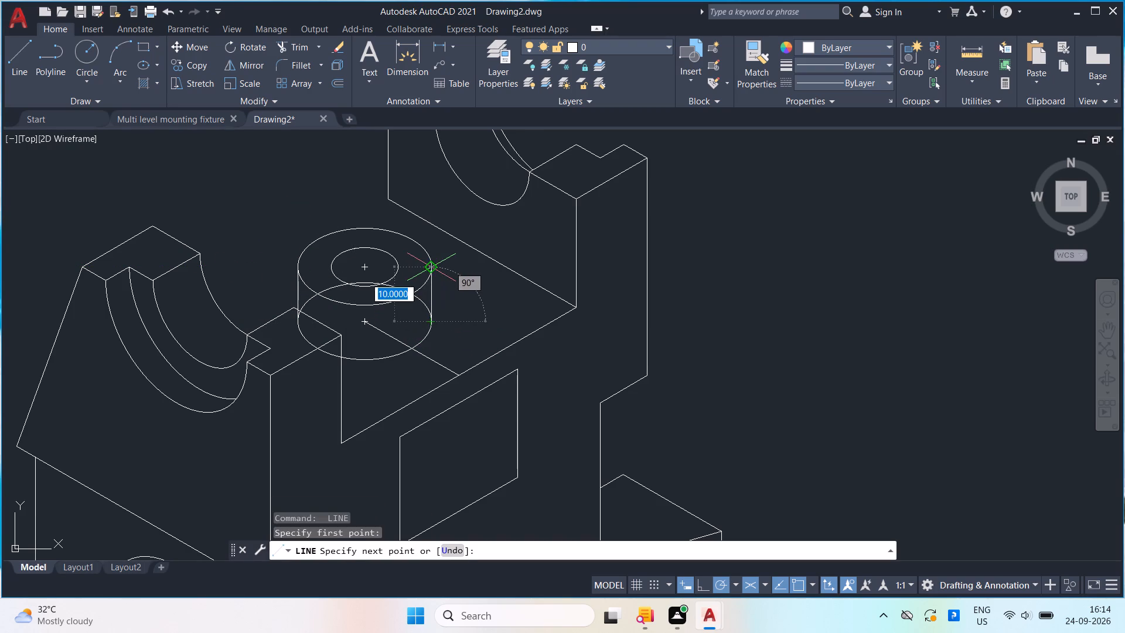
pyautogui.click(429, 264)
pyautogui.press('space')
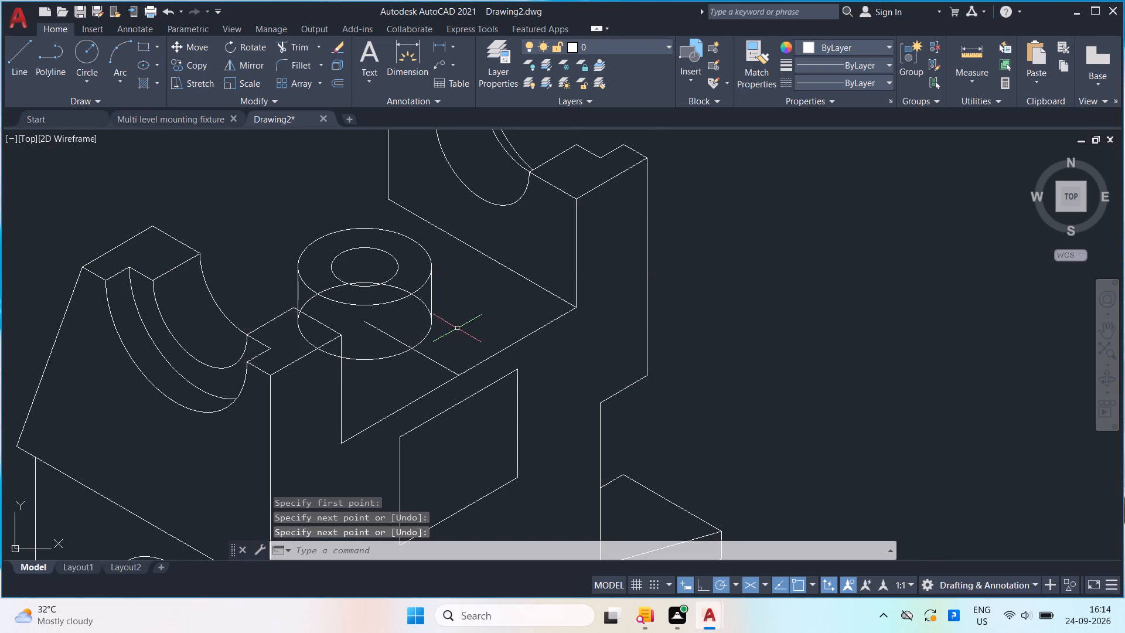
# Trim away the 20-unit construction line on the floor, both outside and inside the lower isocircle.
pyautogui.write('tr')
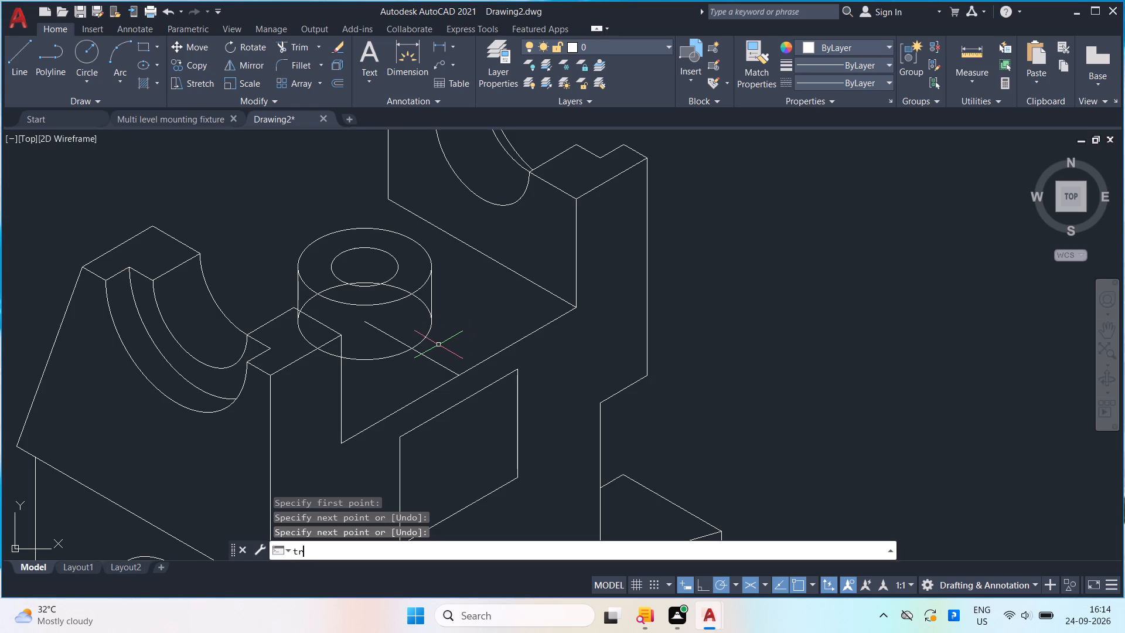
pyautogui.press('Return')
pyautogui.moveTo(420, 372); pyautogui.dragTo(448, 353)
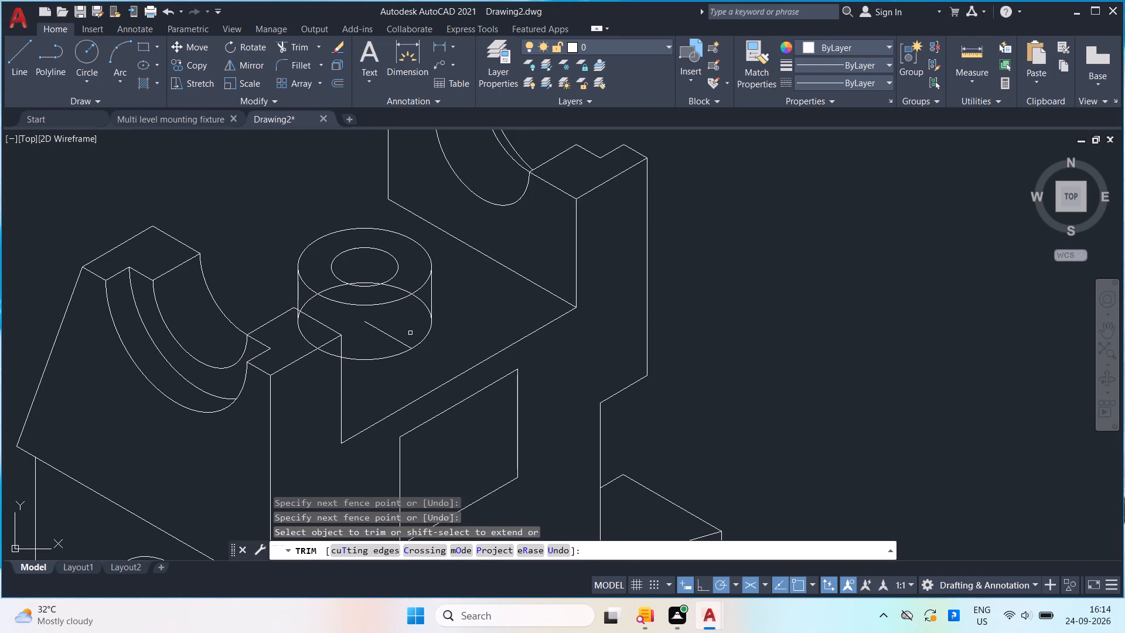
pyautogui.moveTo(404, 331); pyautogui.dragTo(384, 341)
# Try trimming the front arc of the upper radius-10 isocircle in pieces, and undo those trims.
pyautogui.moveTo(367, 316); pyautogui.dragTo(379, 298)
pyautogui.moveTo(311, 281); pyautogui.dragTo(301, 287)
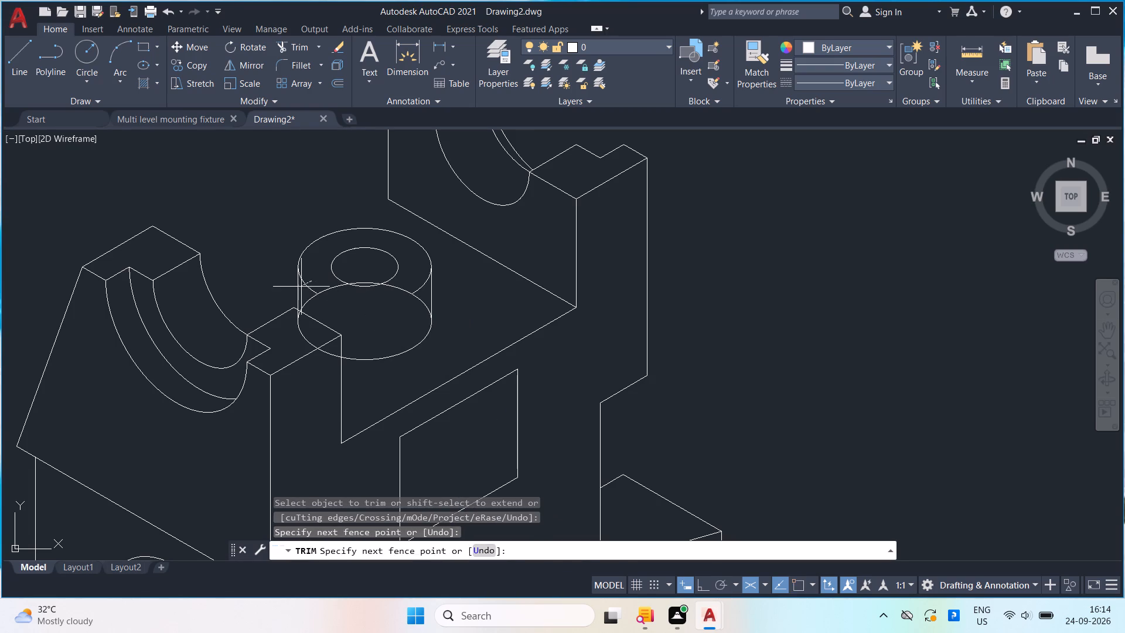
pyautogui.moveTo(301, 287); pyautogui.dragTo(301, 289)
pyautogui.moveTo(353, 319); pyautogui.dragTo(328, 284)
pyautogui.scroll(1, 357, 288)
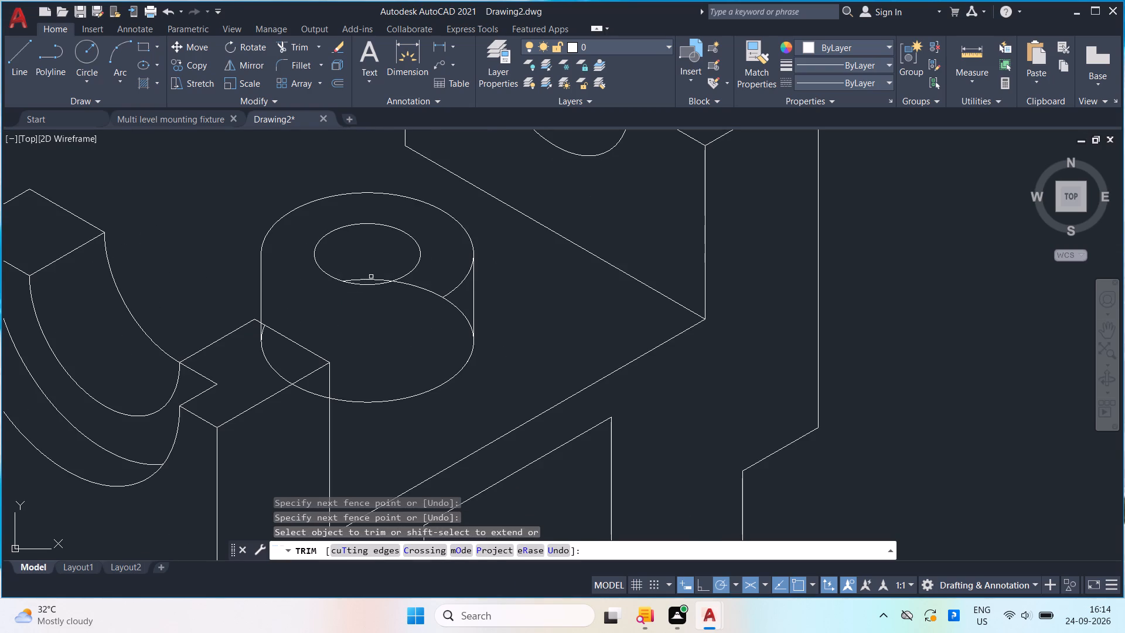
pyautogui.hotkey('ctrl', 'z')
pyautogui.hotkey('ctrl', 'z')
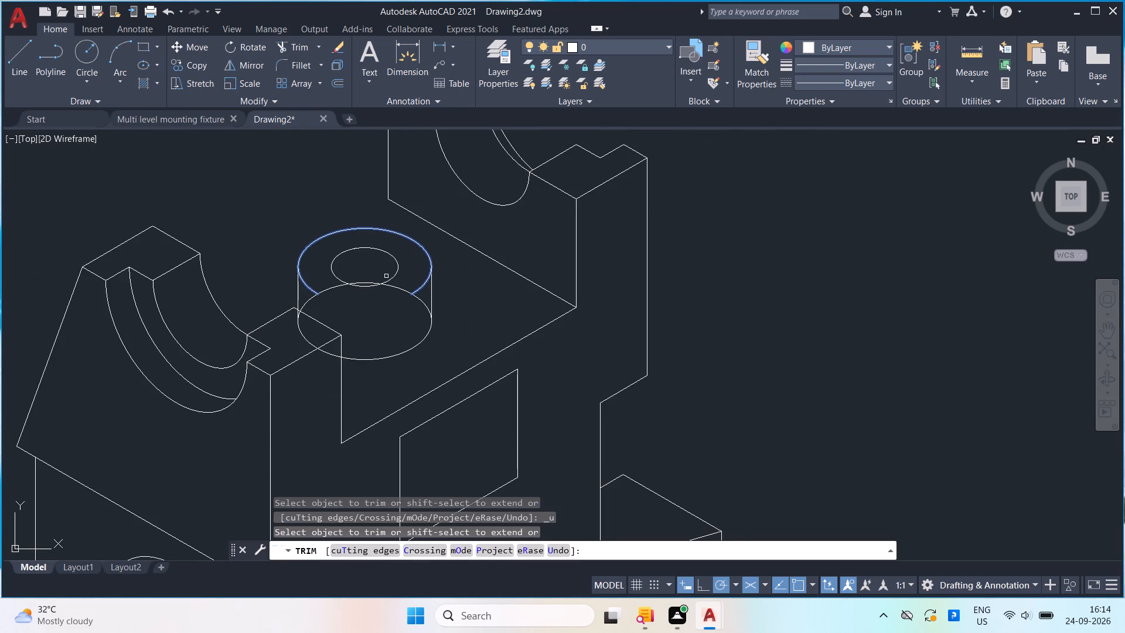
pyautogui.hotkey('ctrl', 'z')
# Trim the hidden rear arc of the lower radius-10 isocircle between the boss's two vertical side lines.
pyautogui.scroll(1, 349, 289)
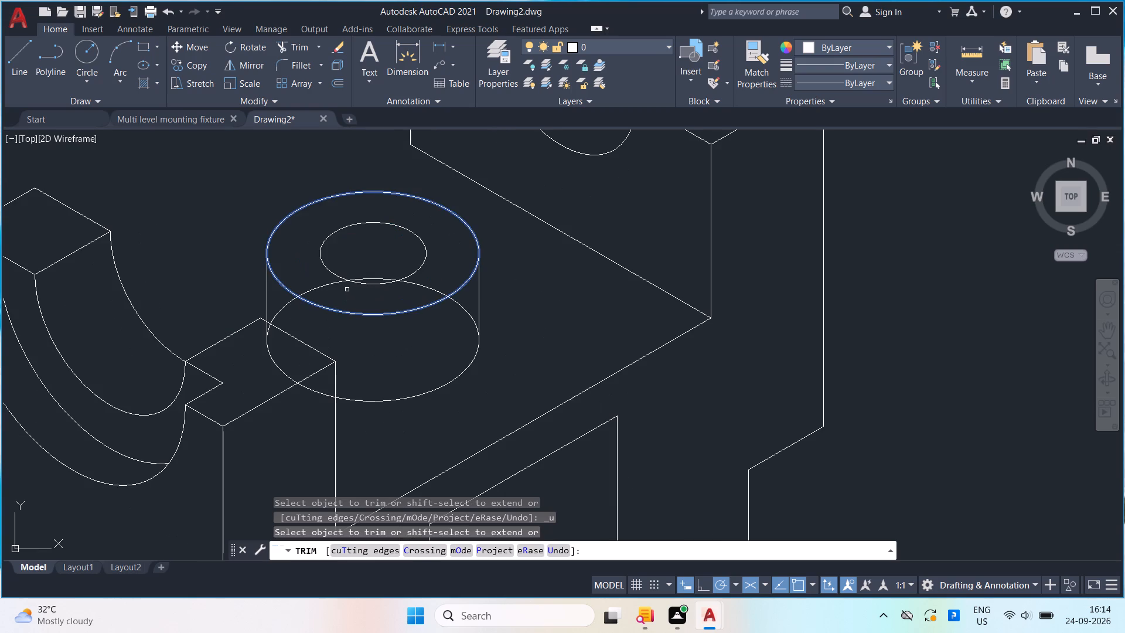
pyautogui.moveTo(337, 299); pyautogui.dragTo(321, 280)
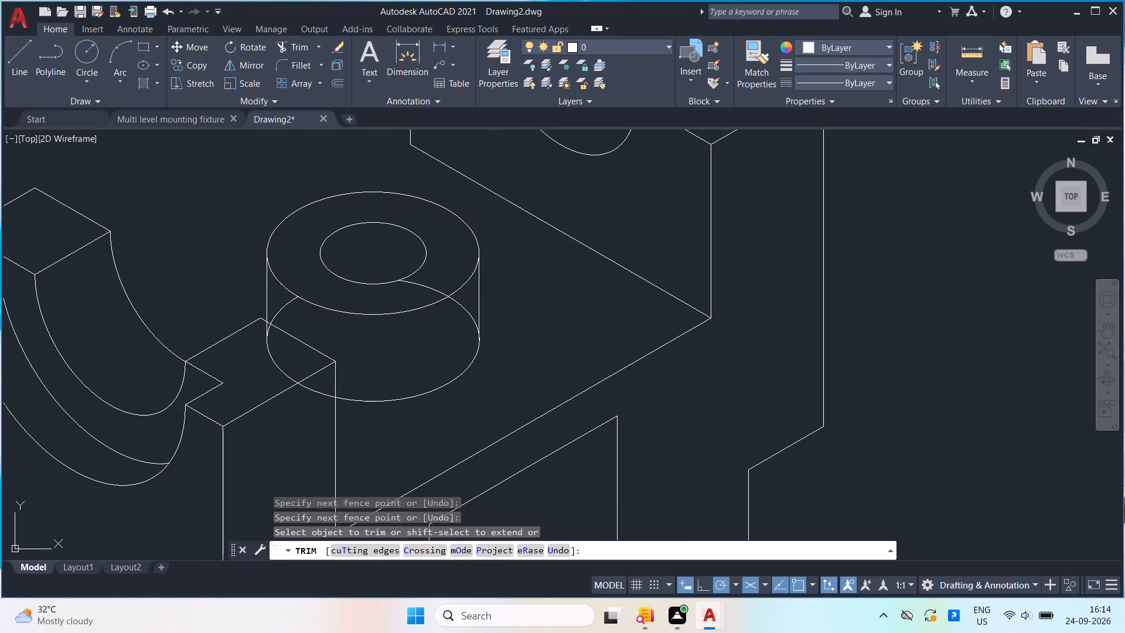
pyautogui.click(370, 278)
pyautogui.click(423, 286)
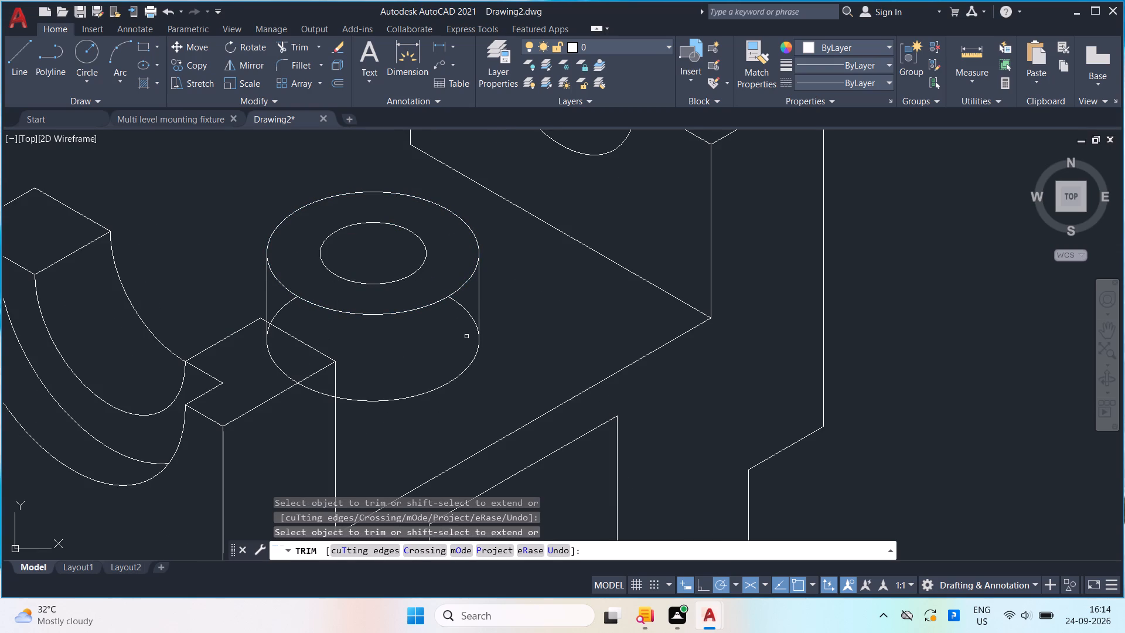
pyautogui.moveTo(461, 336); pyautogui.dragTo(472, 295)
pyautogui.moveTo(316, 321); pyautogui.dragTo(279, 303)
pyautogui.scroll(-1, 371, 336)
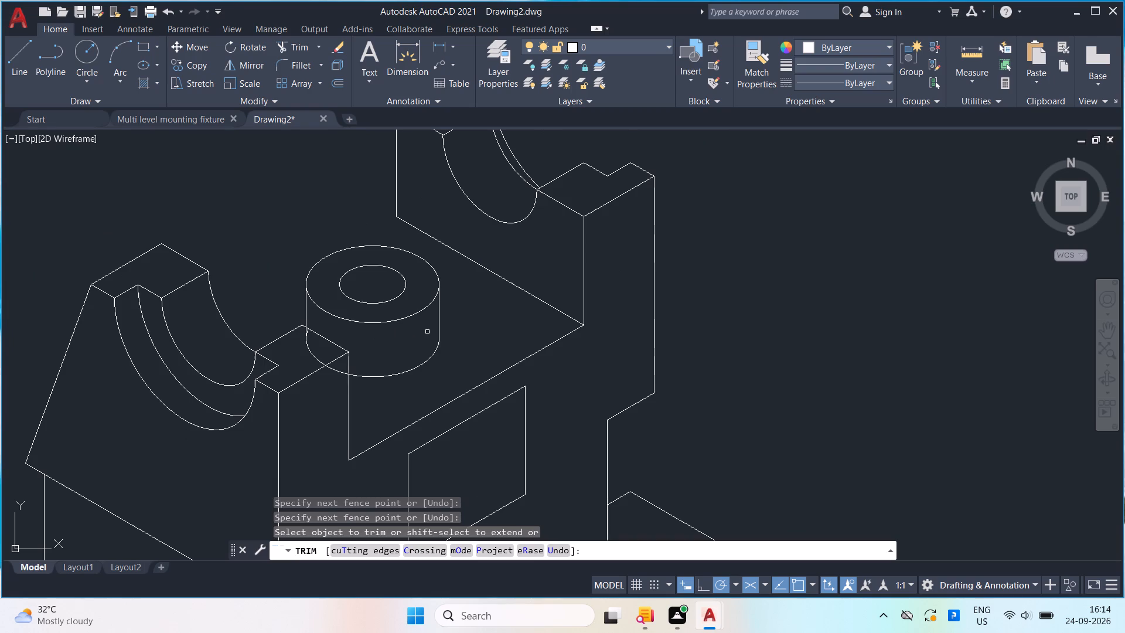
pyautogui.press('Escape')
pyautogui.press('Escape')
# Draw a line about 40 units long at 210° from the floor's back corner, crossing the curved notch of the near post.
pyautogui.press('l')
pyautogui.press('Return')
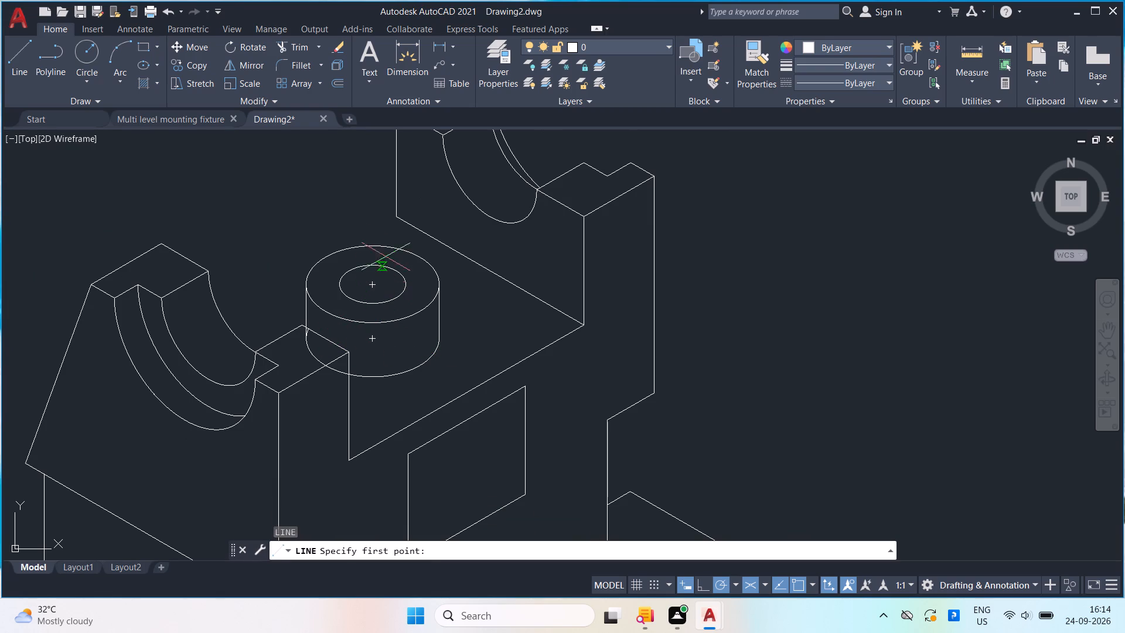
pyautogui.click(394, 220)
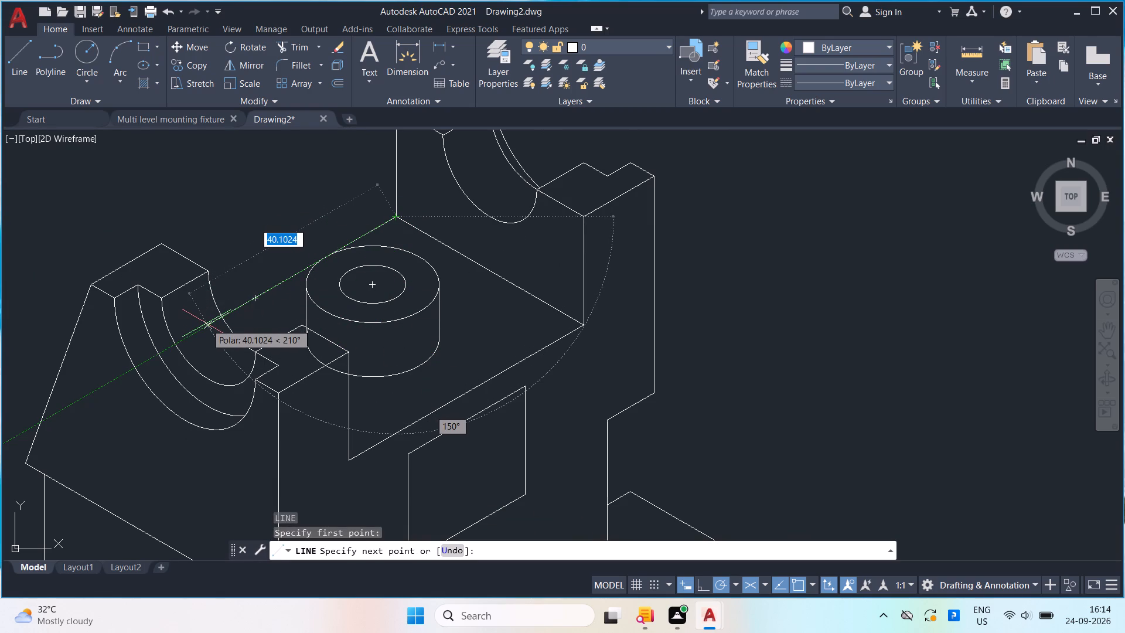
pyautogui.click(206, 324)
pyautogui.press('space')
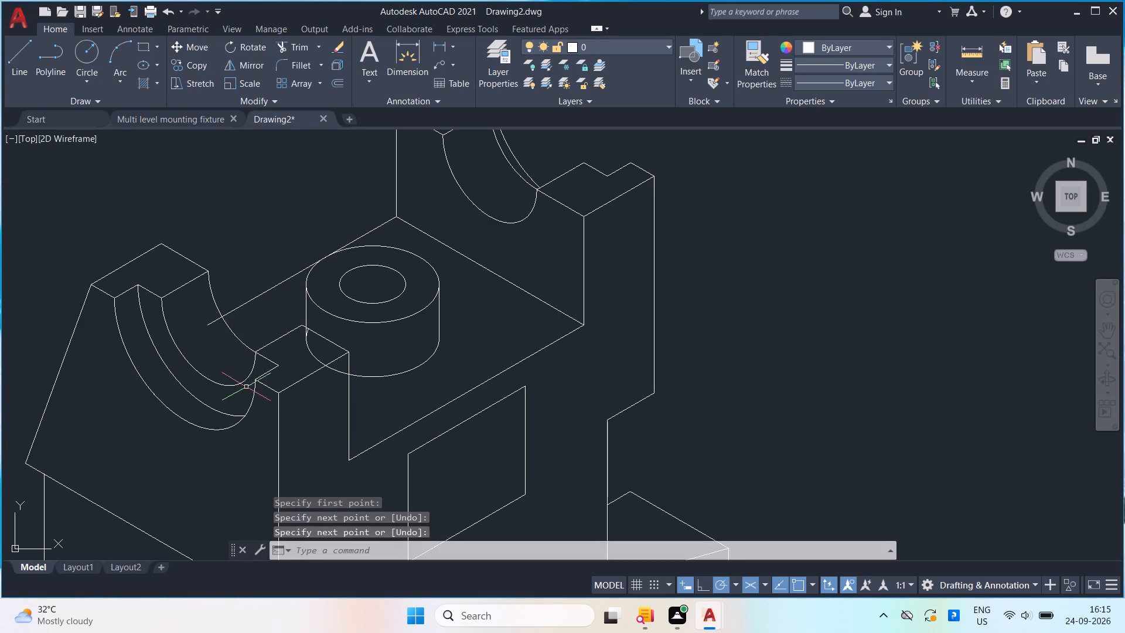
# Trim the rear floor edge line where it overshoots the near post's curved notch edge.
pyautogui.write('tr')
pyautogui.press('Return')
pyautogui.moveTo(223, 345); pyautogui.dragTo(204, 321)
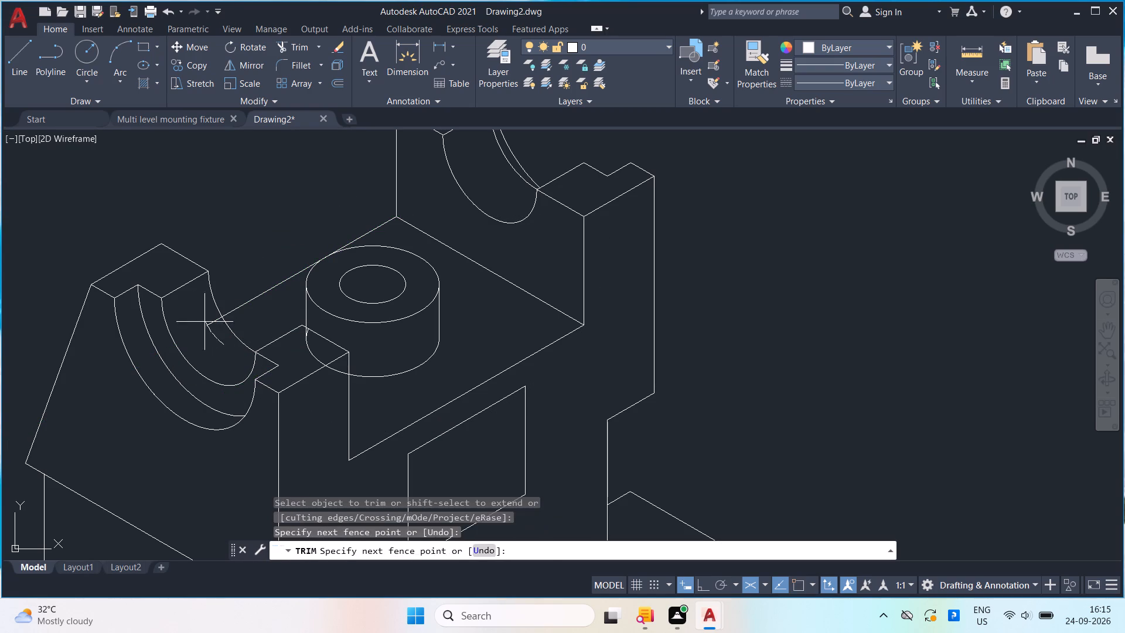
pyautogui.moveTo(204, 321); pyautogui.dragTo(201, 311)
pyautogui.moveTo(211, 319); pyautogui.dragTo(219, 340)
pyautogui.scroll(-2, 270, 338)
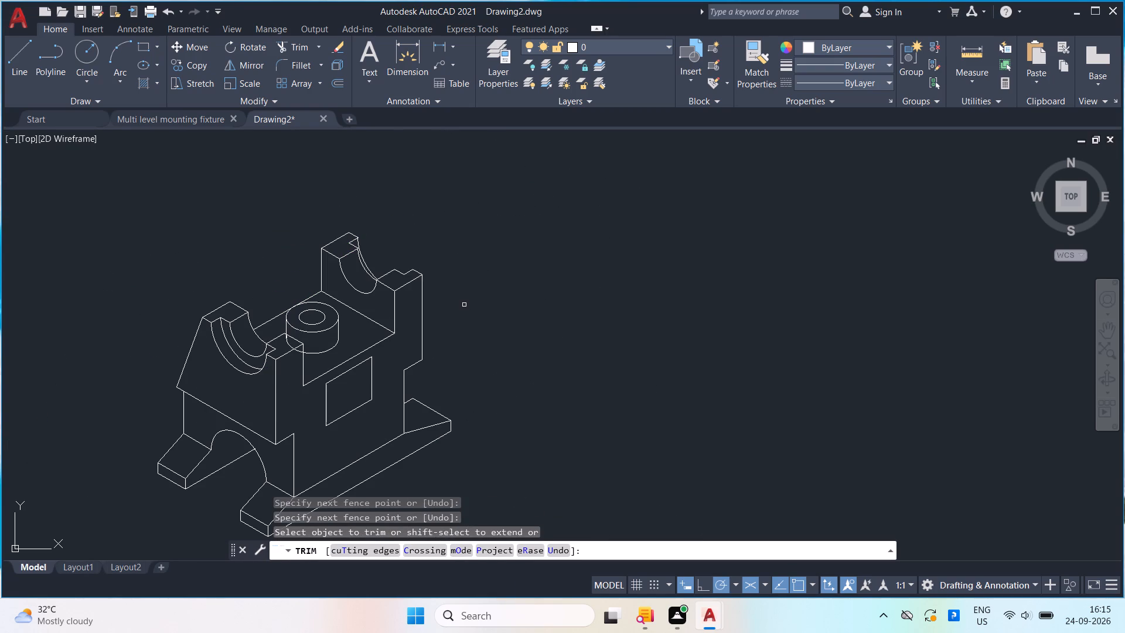
pyautogui.press('Escape')
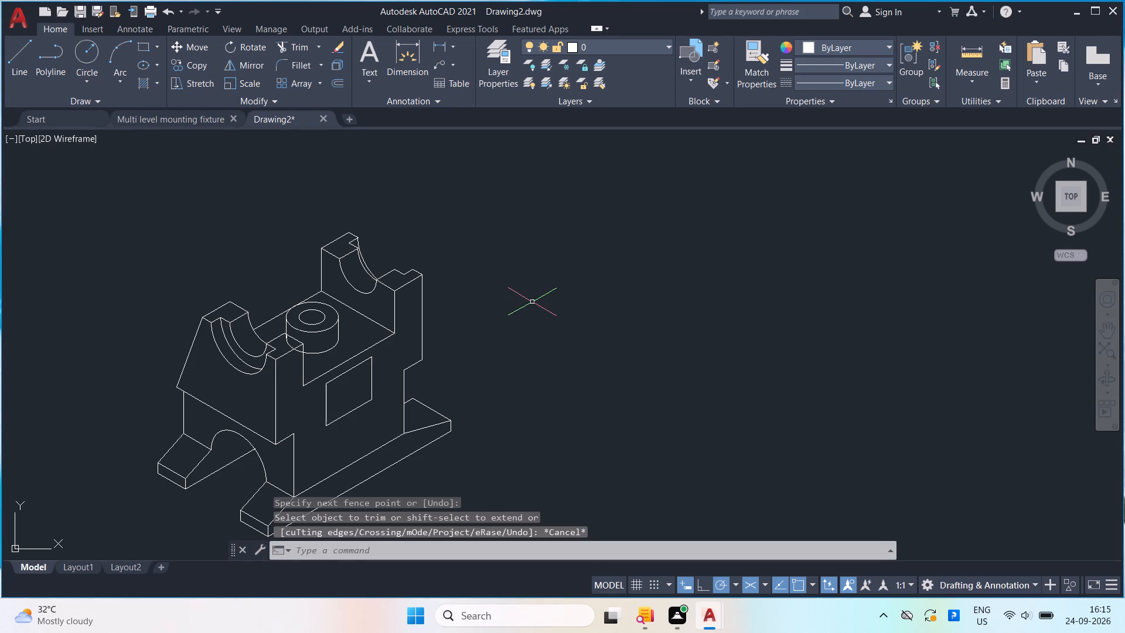
# Save the drawing in the Documents folder as "Twin saddle support bracket" in AutoCAD 2018 Drawing (*.dwg) format.
pyautogui.hotkey('ctrl', 's')
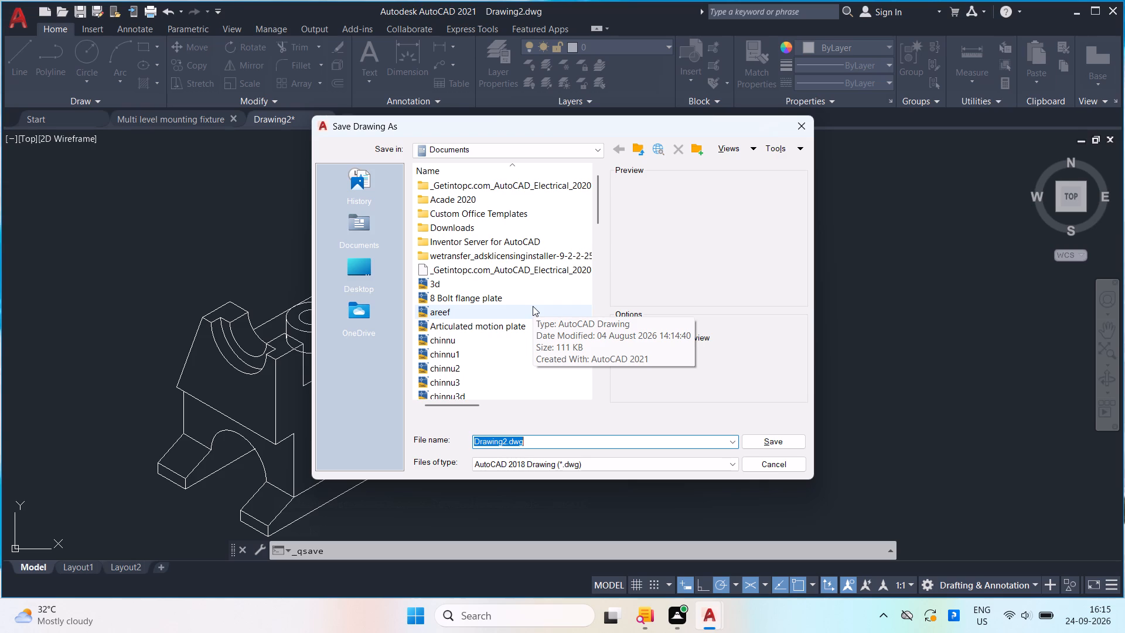
pyautogui.press('BackSpace')
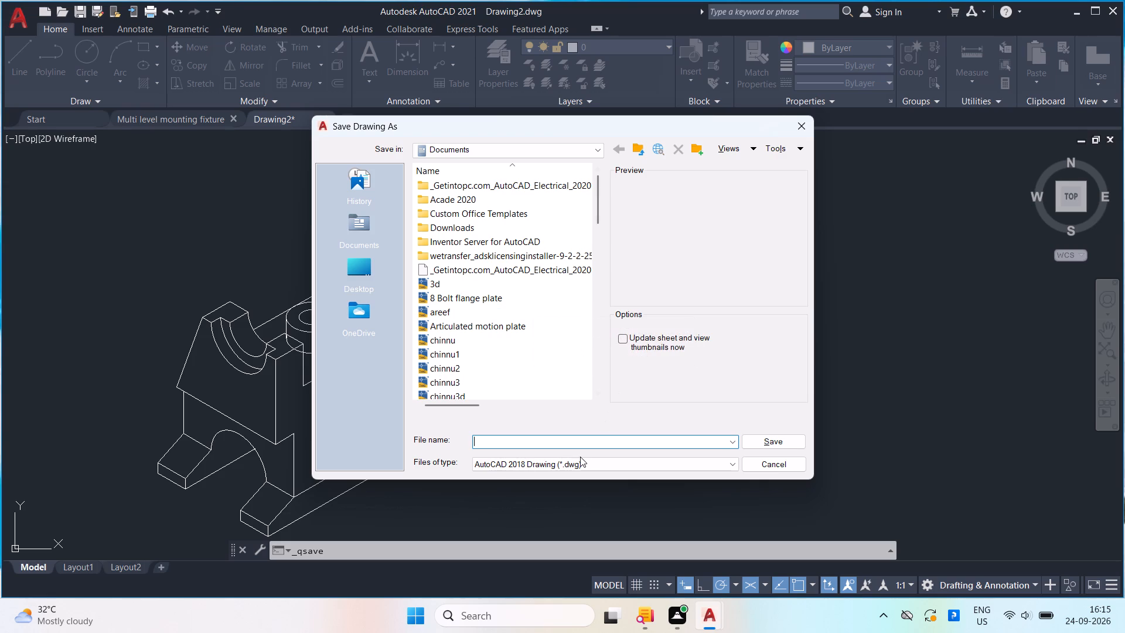
pyautogui.click(572, 444)
pyautogui.click(526, 448)
pyautogui.click(511, 442)
pyautogui.click(513, 445)
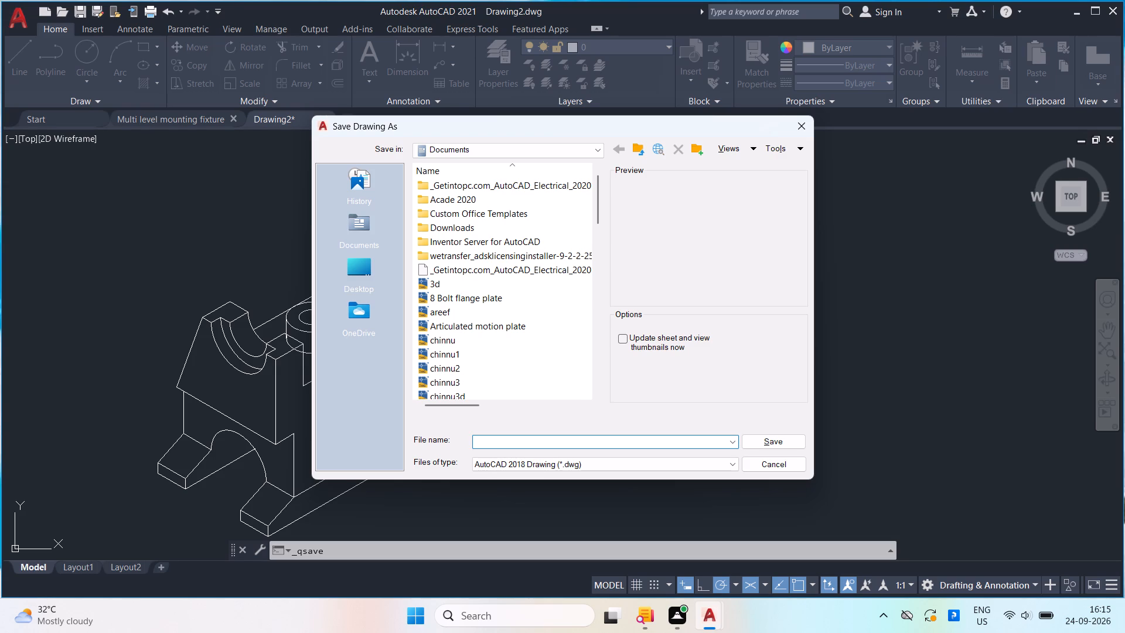
pyautogui.click(510, 445)
pyautogui.write('Twin')
pyautogui.press('space')
pyautogui.write('saddle')
pyautogui.press('space')
pyautogui.write('support bracket')
pyautogui.click(775, 440)
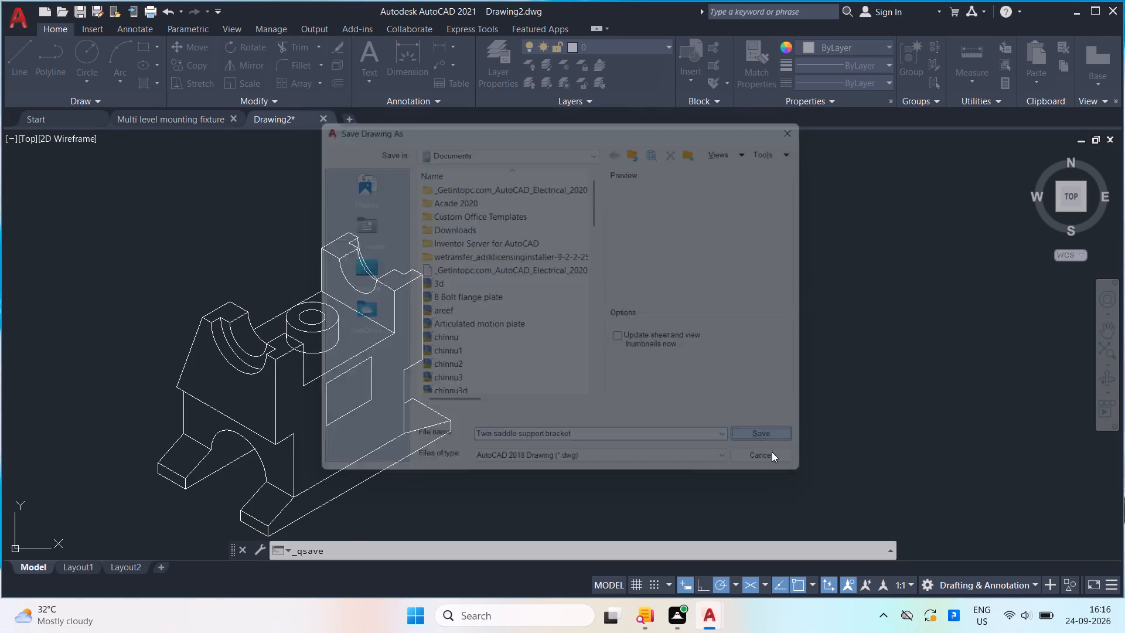